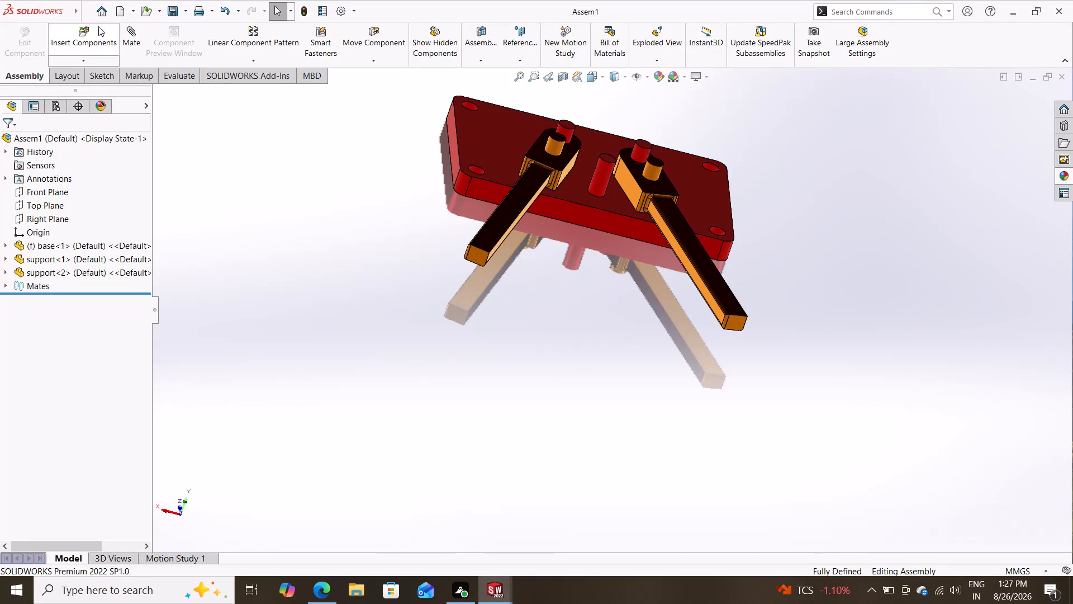
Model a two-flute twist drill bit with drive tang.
Create a new part document.
{"action": "left_click", "coordinate": [118, 10]}
{"action": "left_click", "coordinate": [276, 280]}
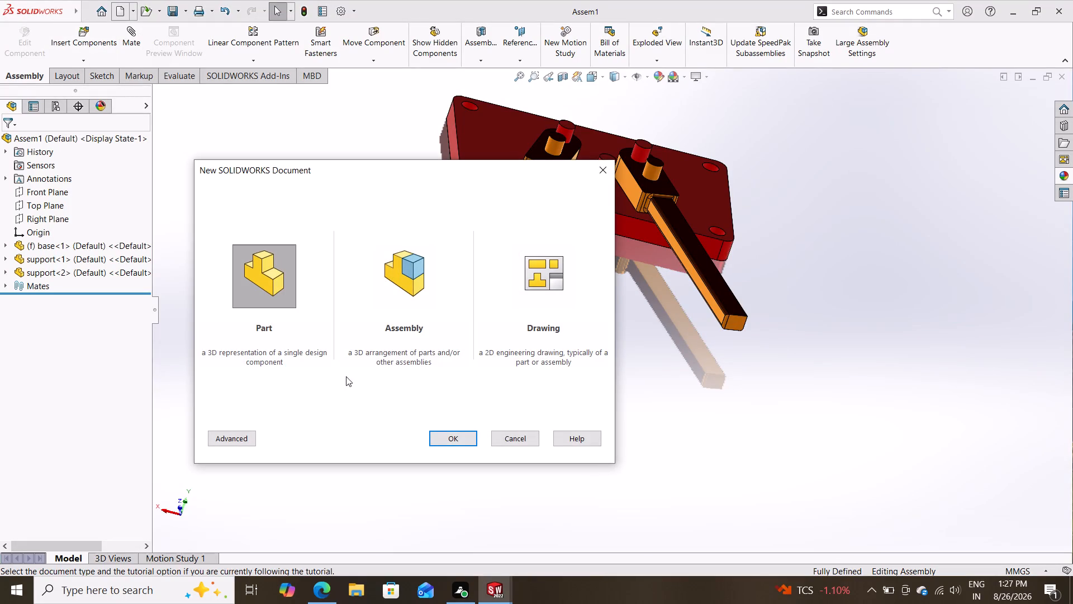
{"action": "left_click", "coordinate": [445, 438]}
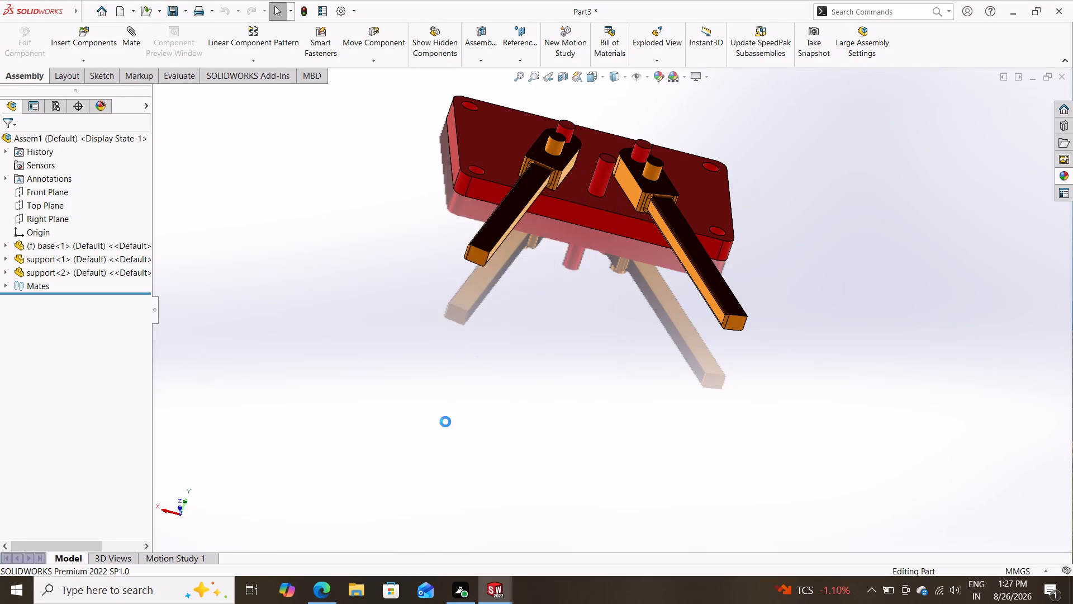
Close the Assem1, support and base documents, leaving only the new part open.
{"action": "left_click", "coordinate": [499, 593]}
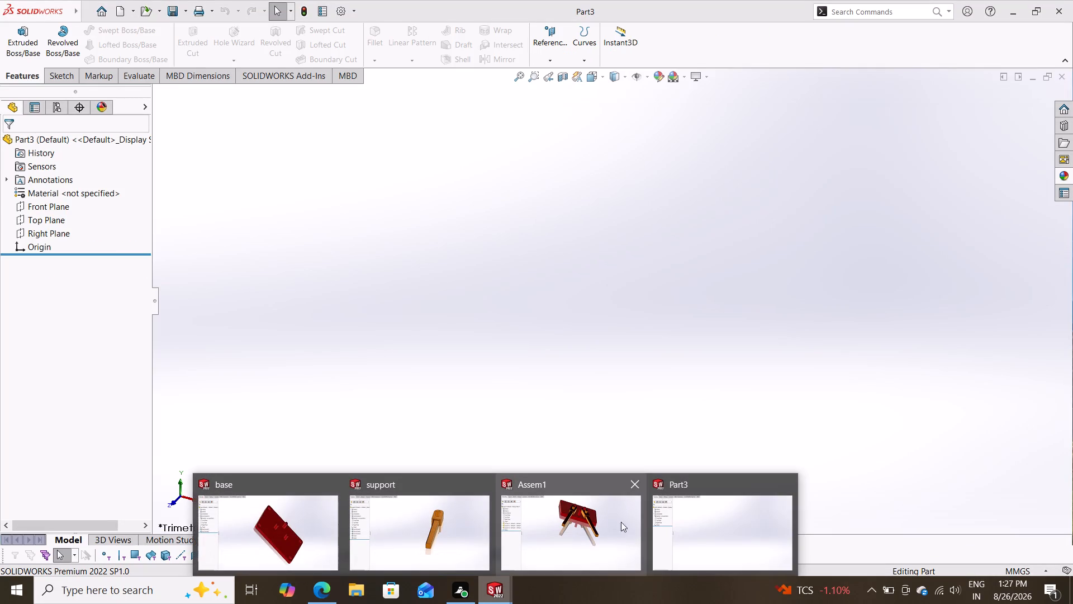
{"action": "left_click", "coordinate": [632, 486]}
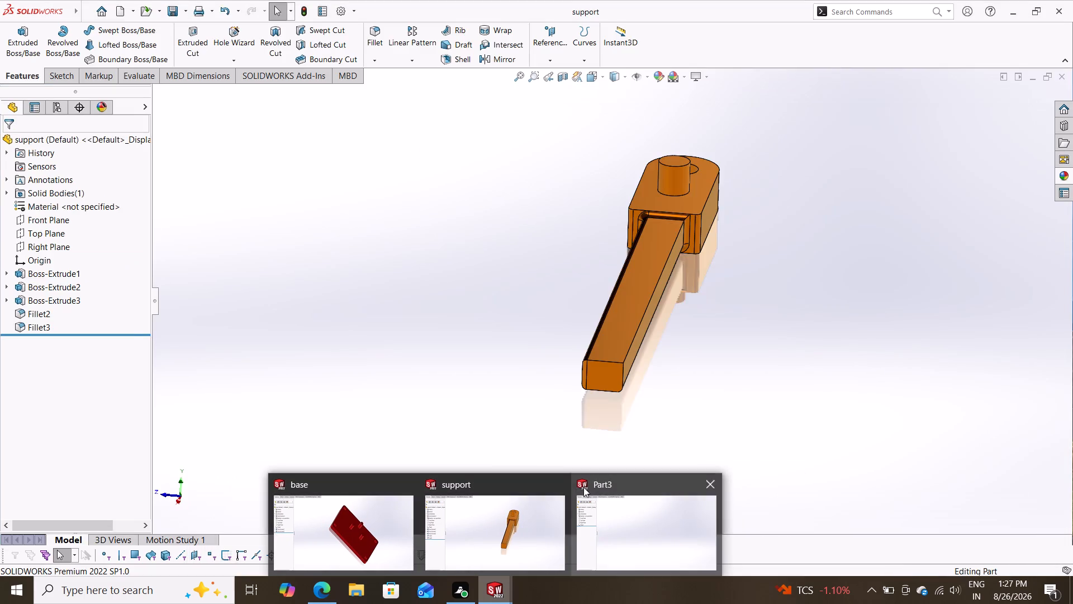
{"action": "left_click", "coordinate": [559, 486]}
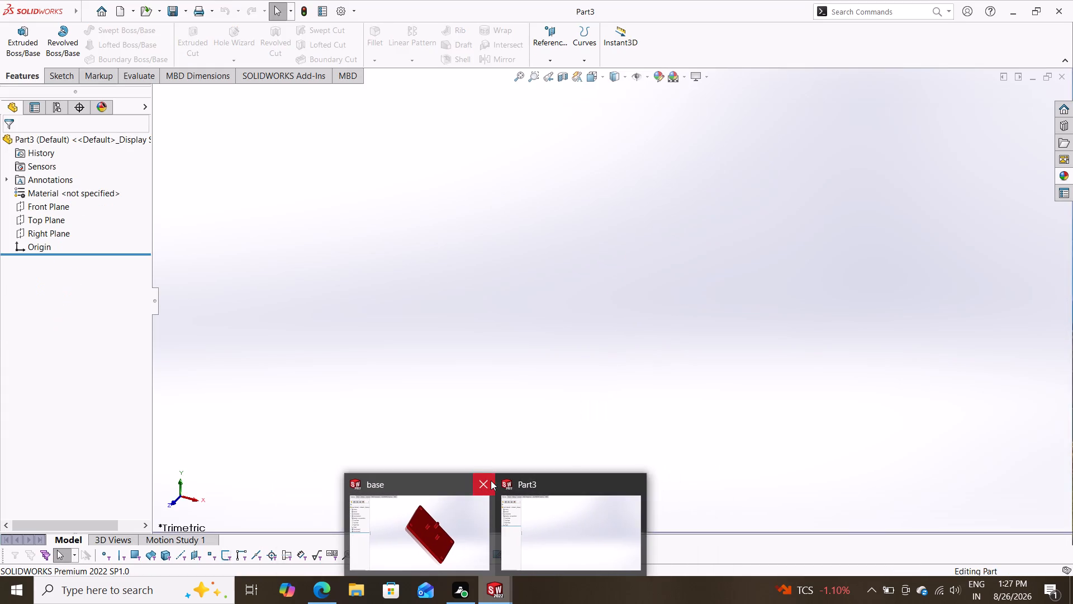
{"action": "left_click", "coordinate": [488, 480]}
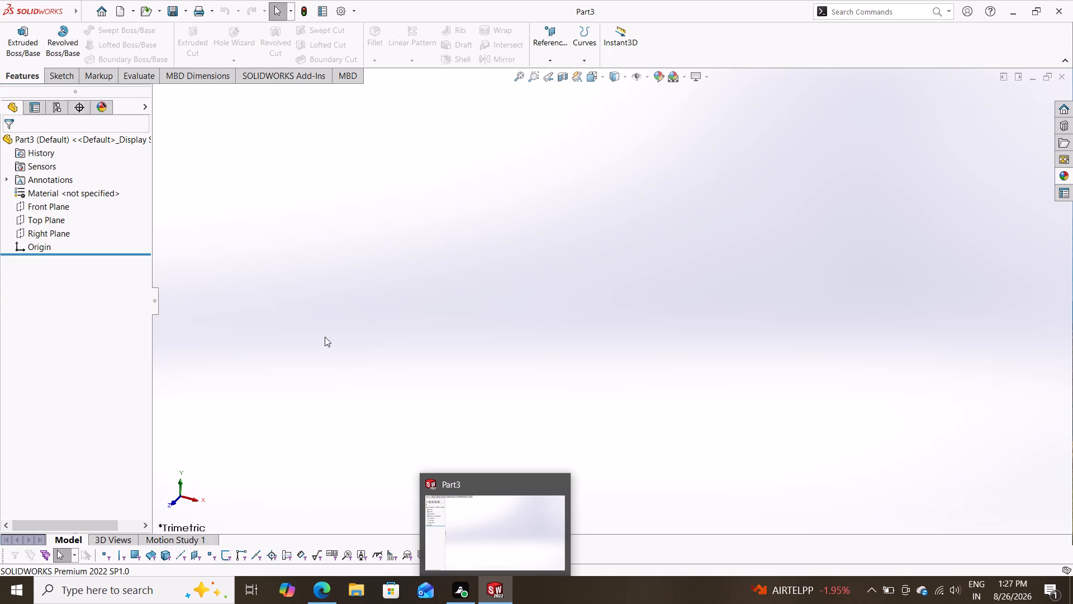
Sketch a circle of about 30 mm radius centred on the origin on the Top Plane.
{"action": "left_click", "coordinate": [42, 217]}
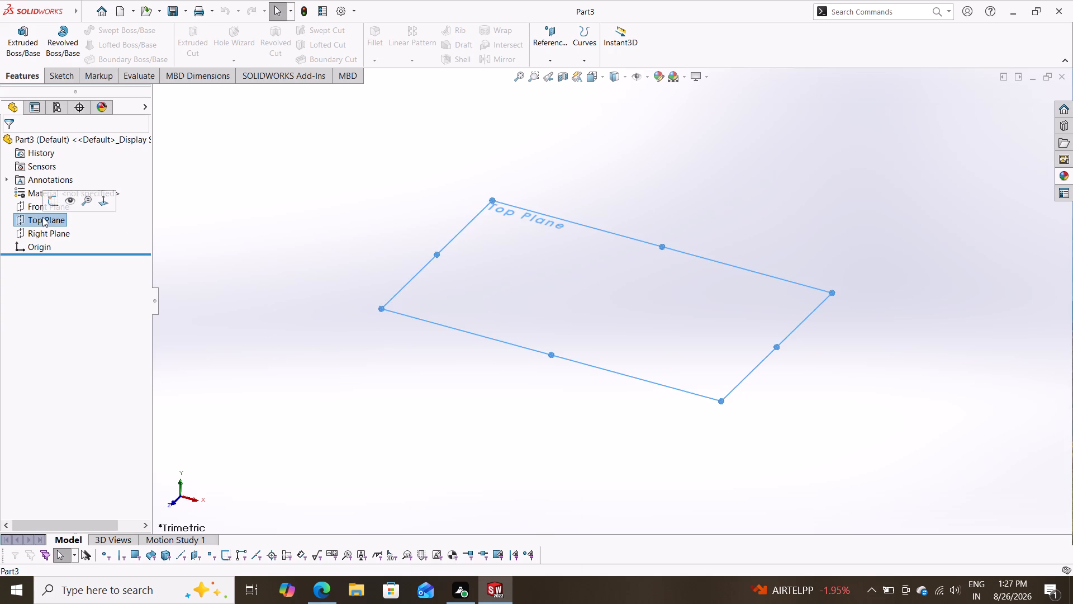
{"action": "left_click", "coordinate": [52, 196]}
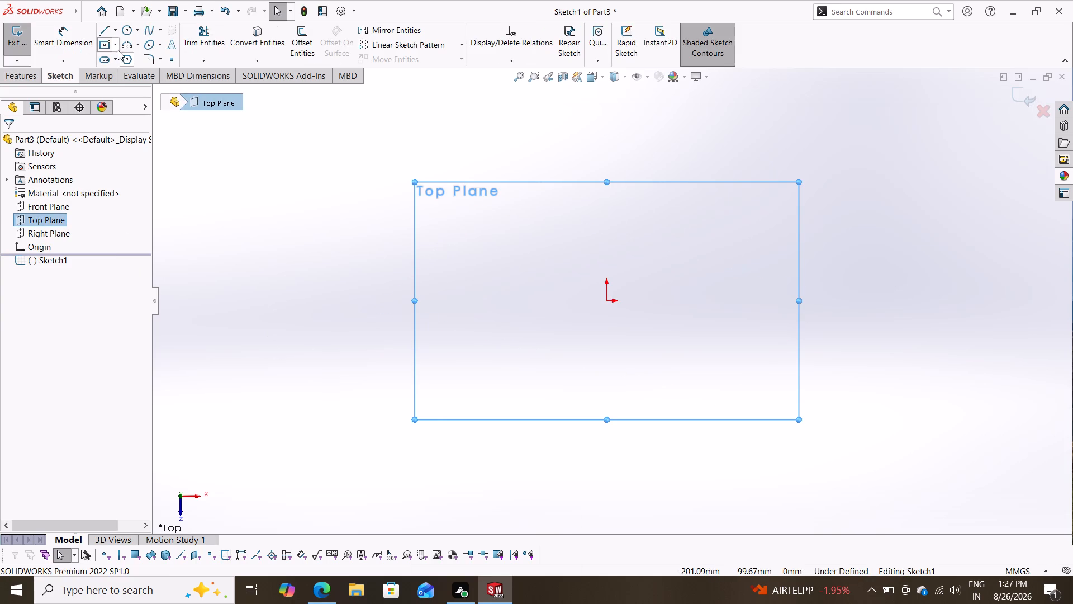
{"action": "left_click", "coordinate": [126, 23]}
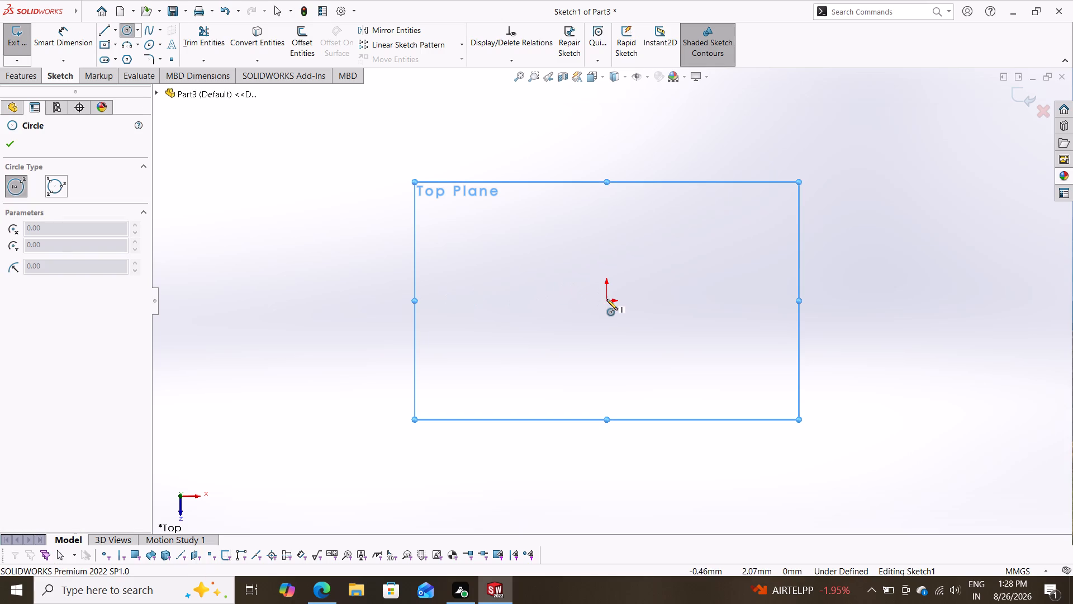
{"action": "left_click", "coordinate": [607, 299]}
{"action": "left_click", "coordinate": [553, 336]}
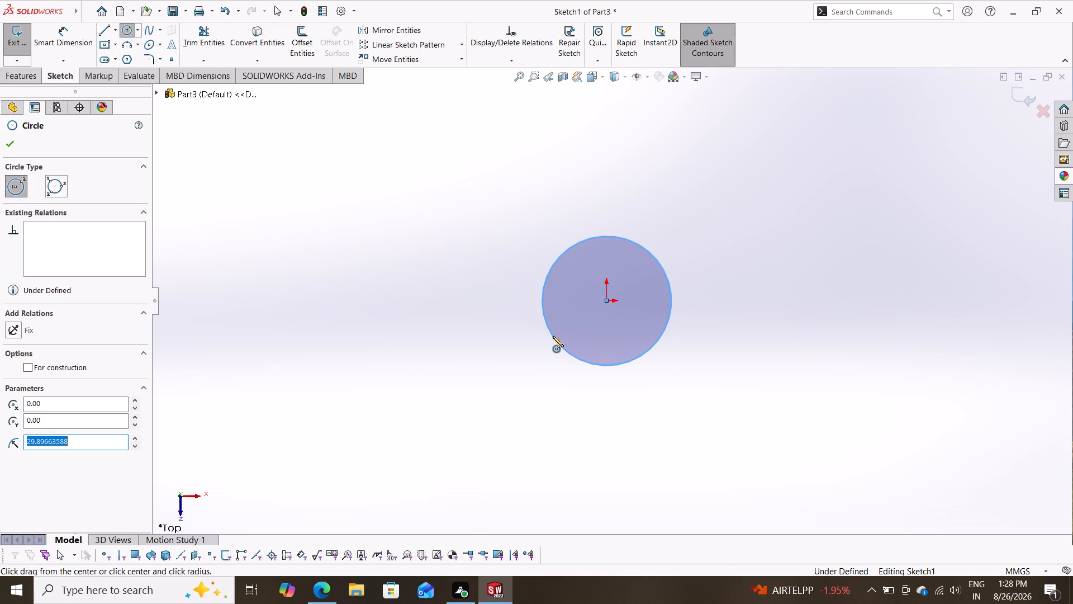
{"action": "key", "text": "Escape"}
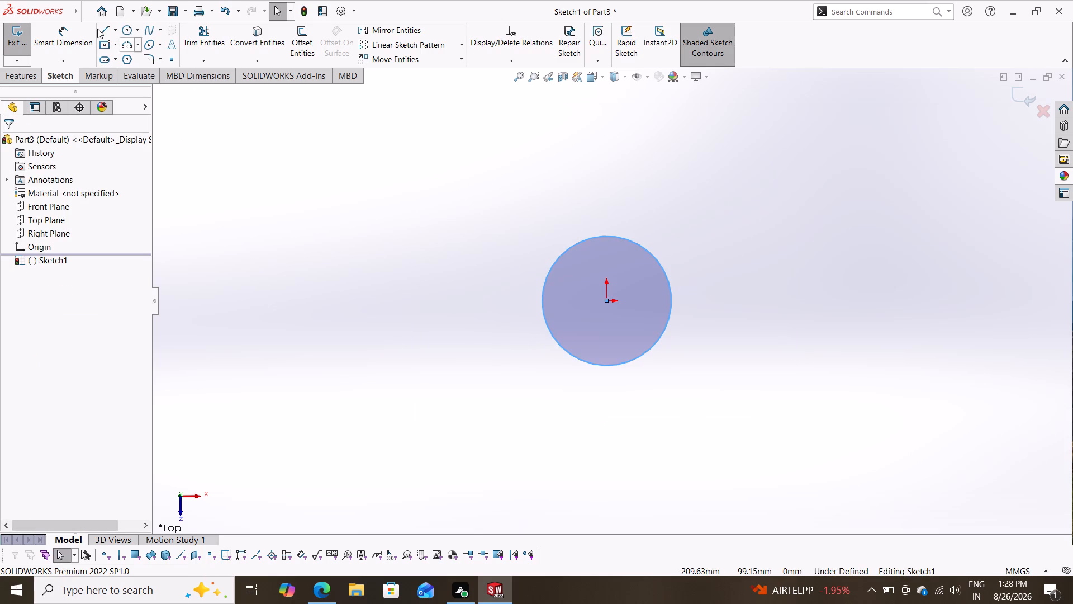
Dimension the circle's diameter to 6 mm.
{"action": "left_click", "coordinate": [68, 34]}
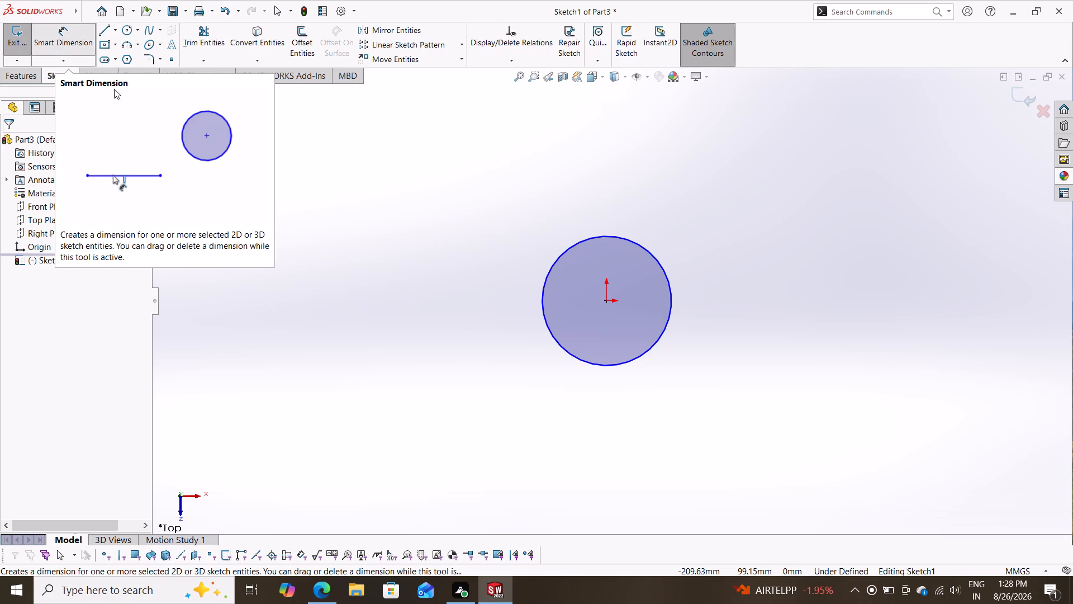
{"action": "left_click", "coordinate": [670, 282]}
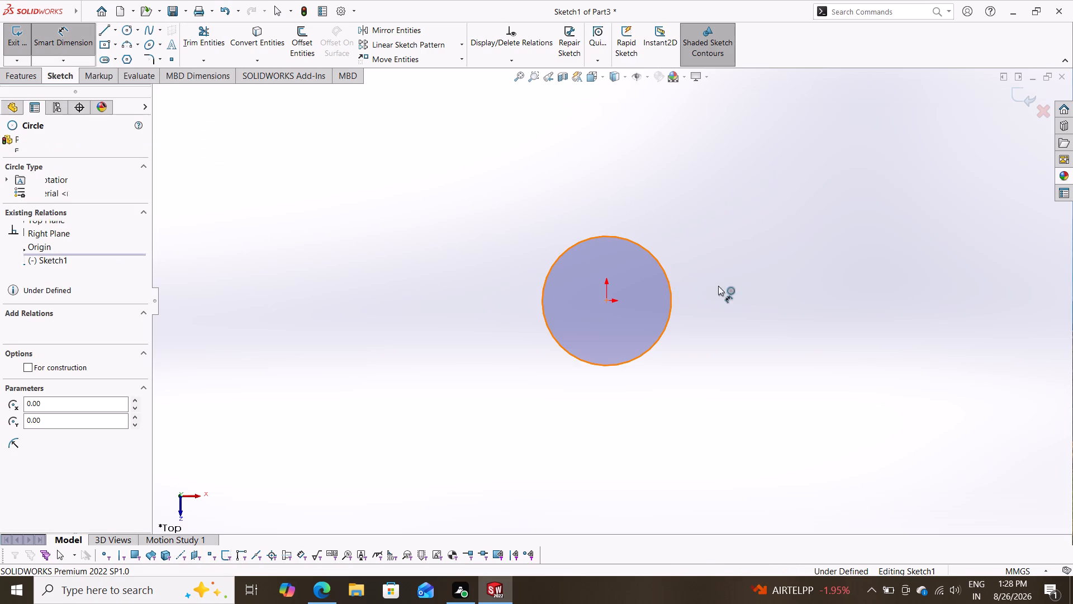
{"action": "left_click", "coordinate": [762, 297]}
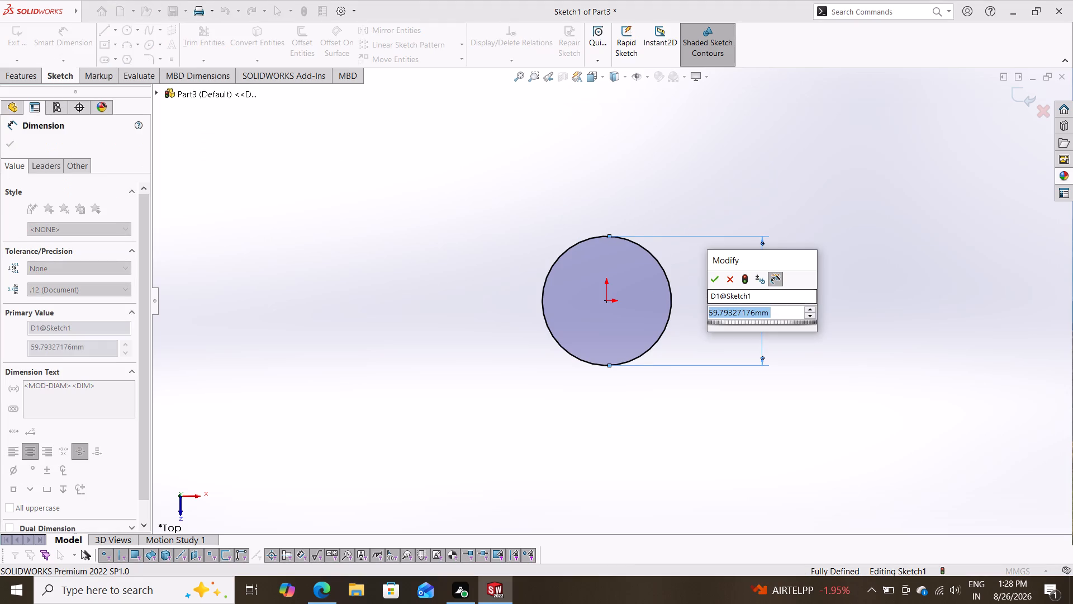
{"action": "key", "text": "6"}
{"action": "key", "text": "Return"}
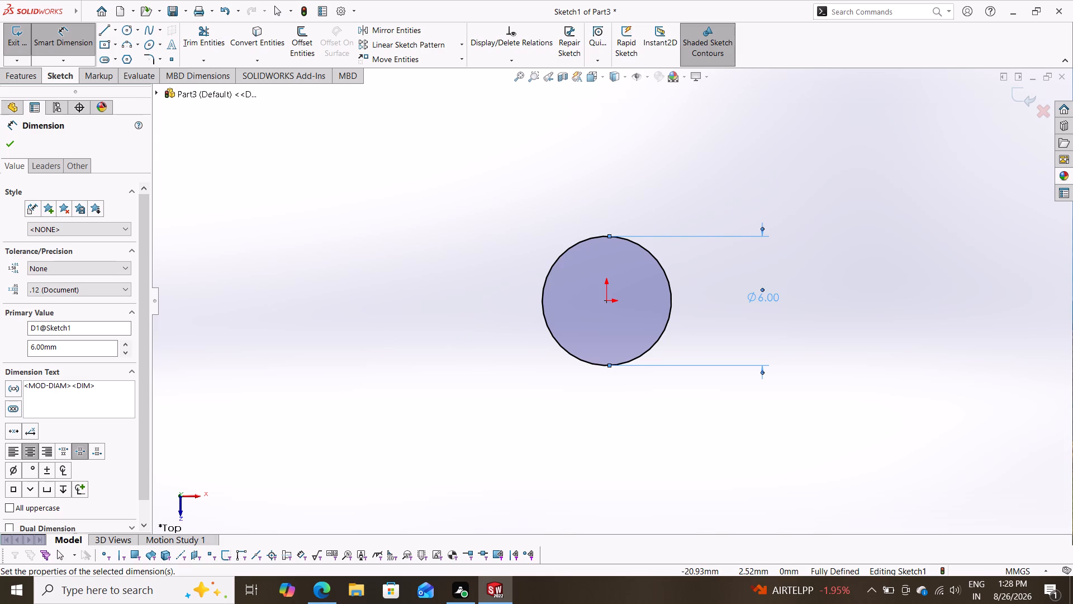
Extrude the circle as a blind boss 80 mm deep.
{"action": "left_click", "coordinate": [11, 73]}
{"action": "left_click", "coordinate": [27, 32]}
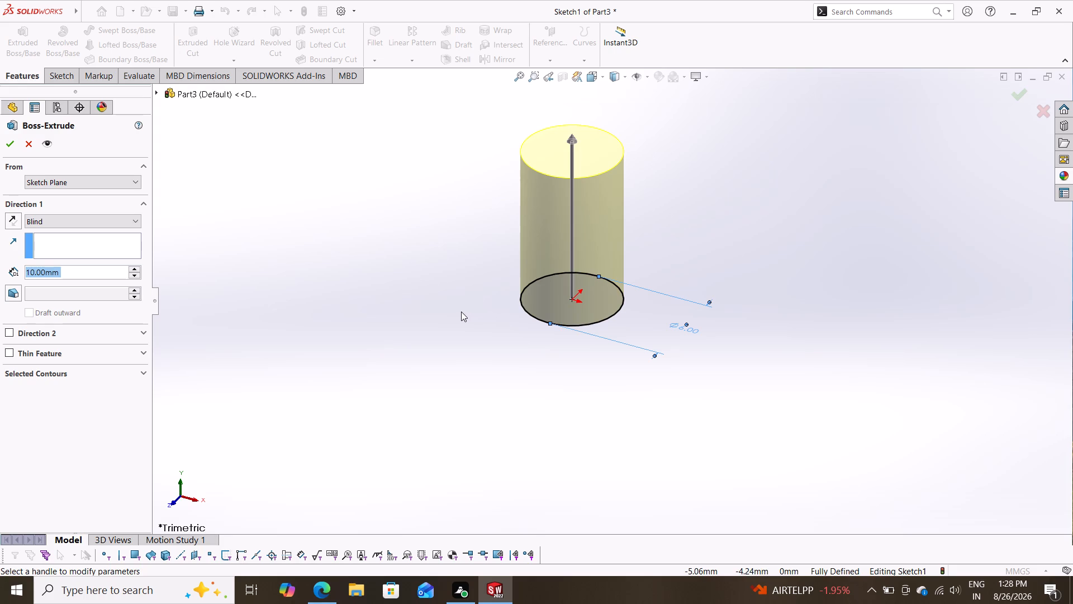
{"action": "type", "text": "80"}
{"action": "key", "text": "Return"}
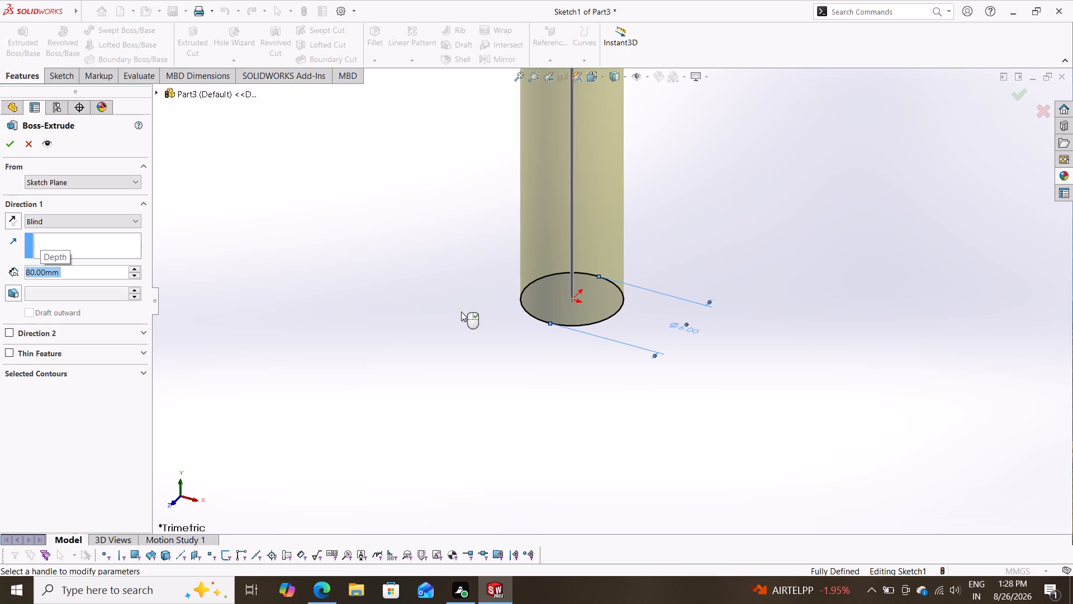
{"action": "left_click", "coordinate": [7, 148]}
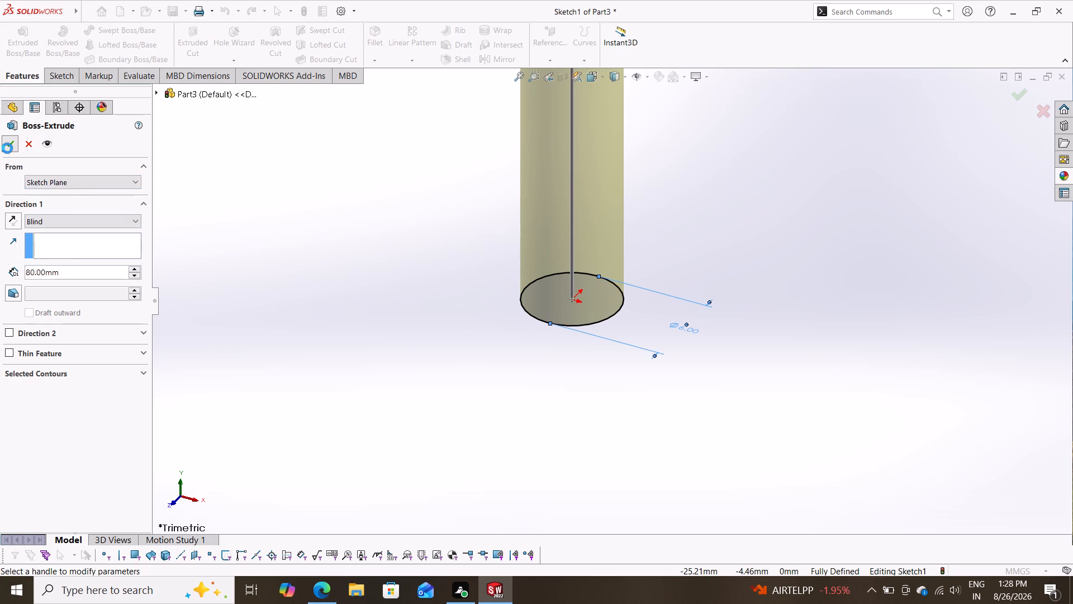
Start a sketch on the cylinder's upper end face and convert its circular edge into a sketch circle.
{"action": "scroll", "coordinate": [706, 332], "scroll_direction": "down", "scroll_amount": 2}
{"action": "scroll", "coordinate": [640, 332], "scroll_direction": "up", "scroll_amount": 4}
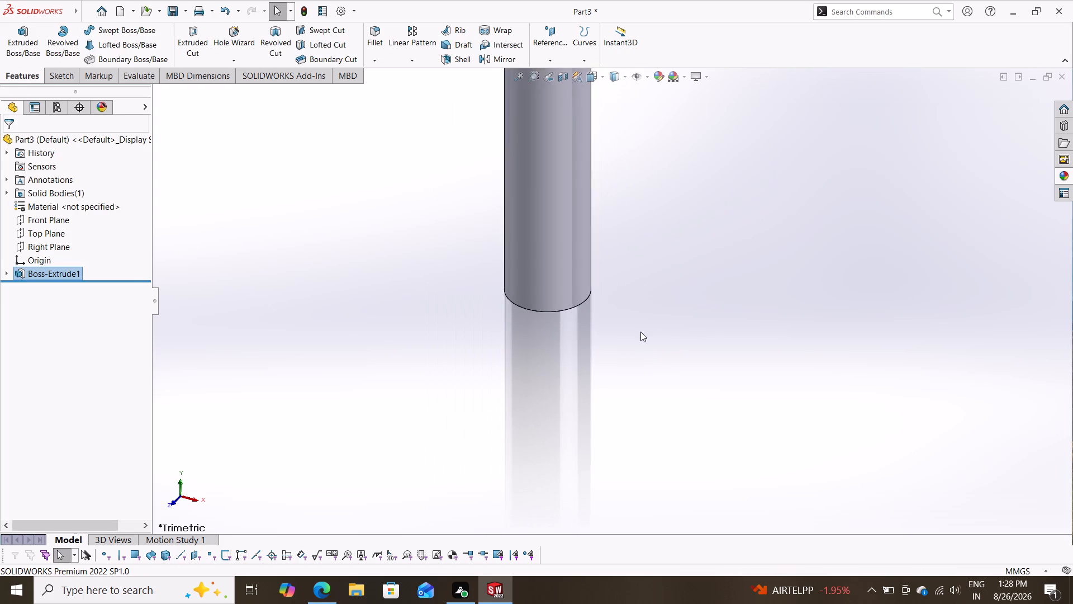
{"action": "scroll", "coordinate": [640, 332], "scroll_direction": "up", "scroll_amount": 5}
{"action": "scroll", "coordinate": [658, 240], "scroll_direction": "up", "scroll_amount": 4}
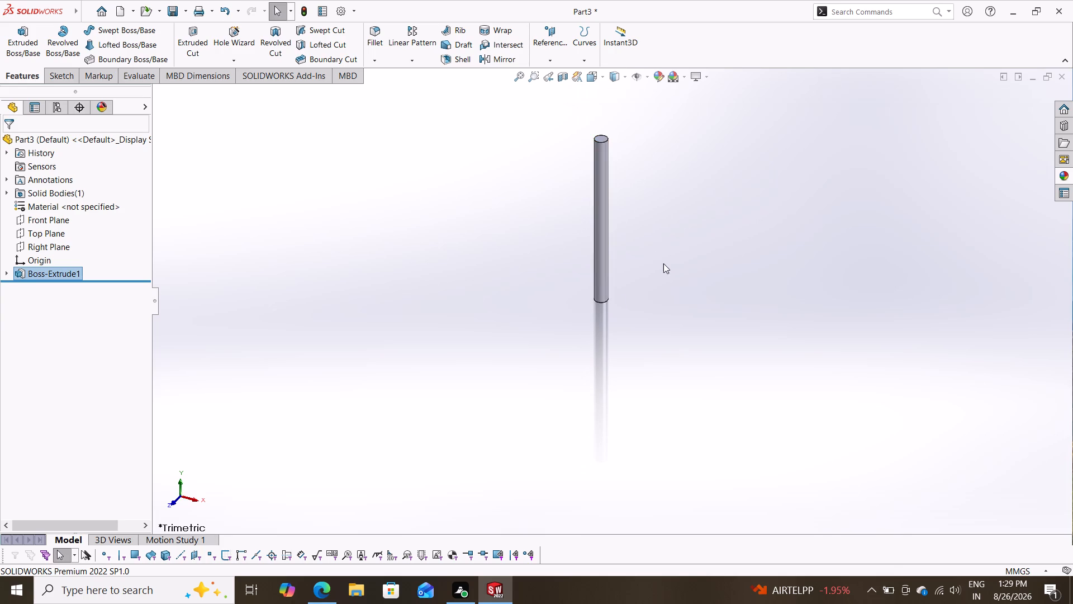
{"action": "middle_click_drag", "start_coordinate": [663, 263], "coordinate": [658, 385]}
{"action": "scroll", "coordinate": [640, 285], "scroll_direction": "up", "scroll_amount": 3}
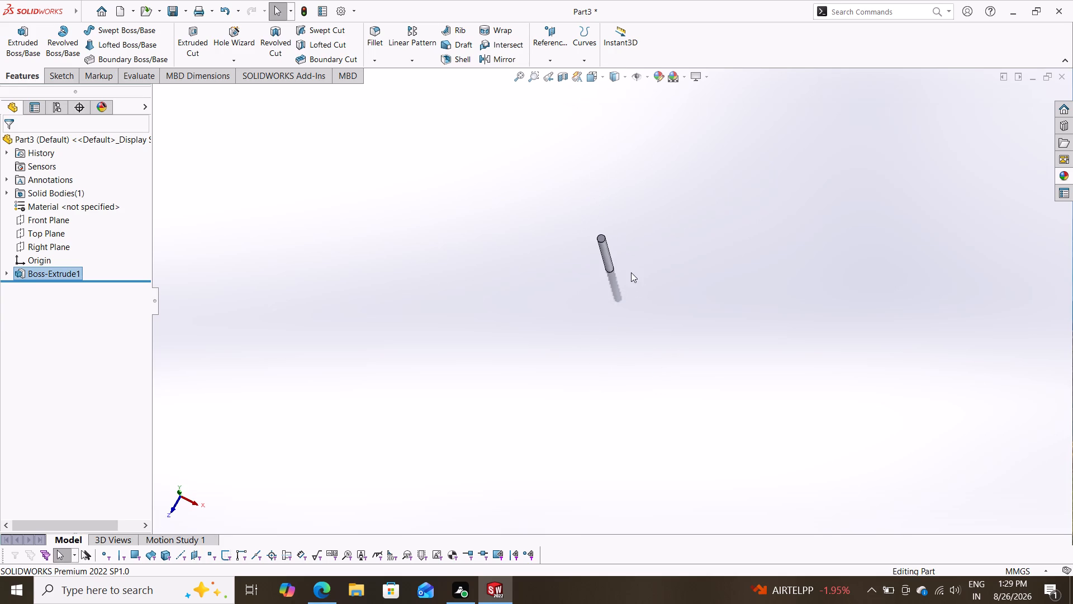
{"action": "scroll", "coordinate": [631, 272], "scroll_direction": "down", "scroll_amount": 8}
{"action": "left_click", "coordinate": [504, 158]}
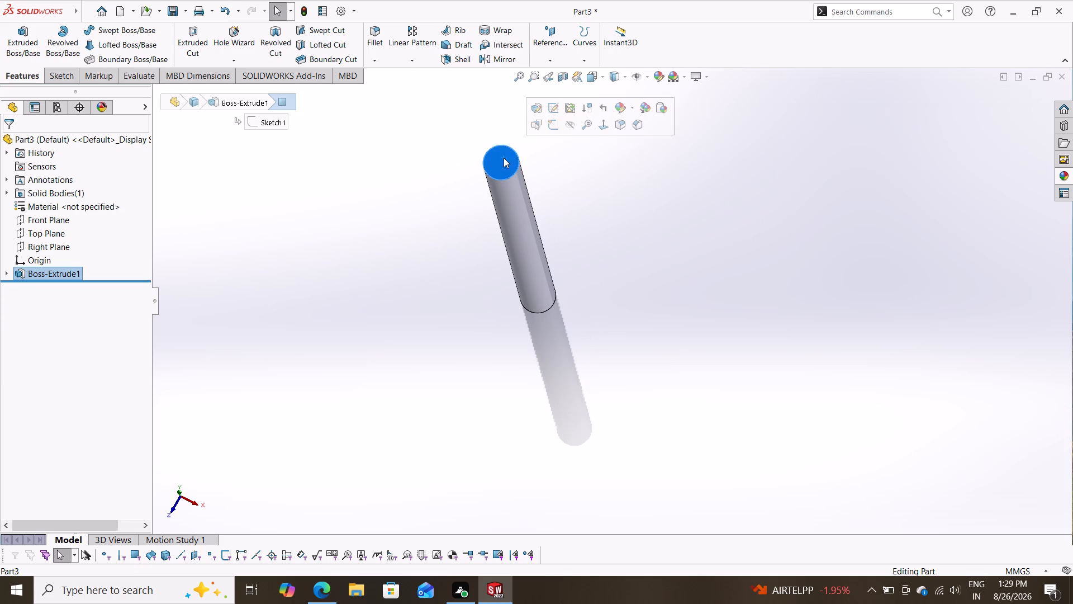
{"action": "left_click", "coordinate": [557, 128]}
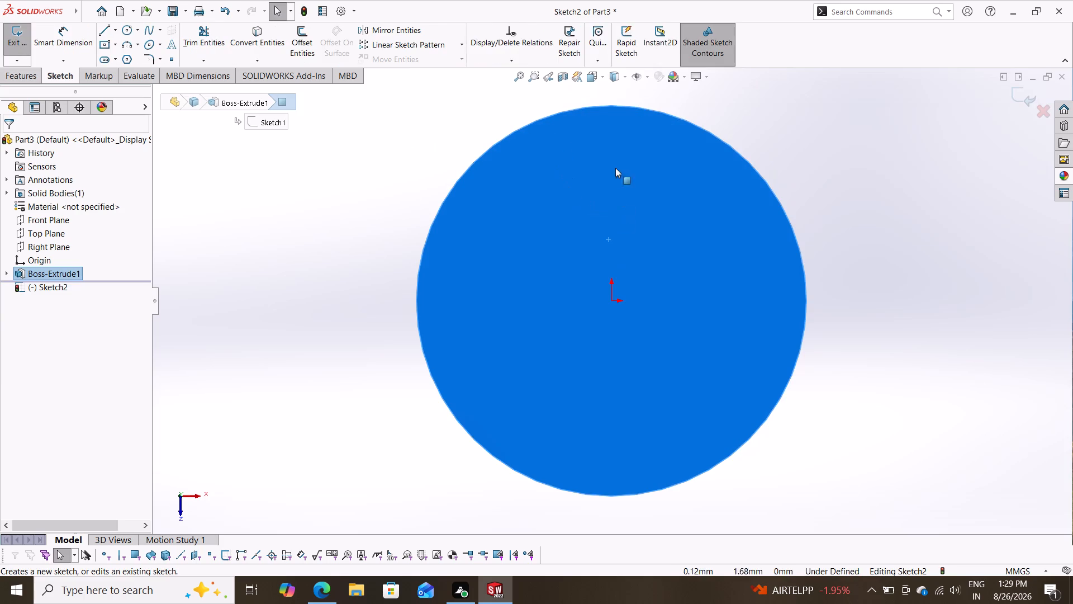
{"action": "left_click", "coordinate": [257, 27]}
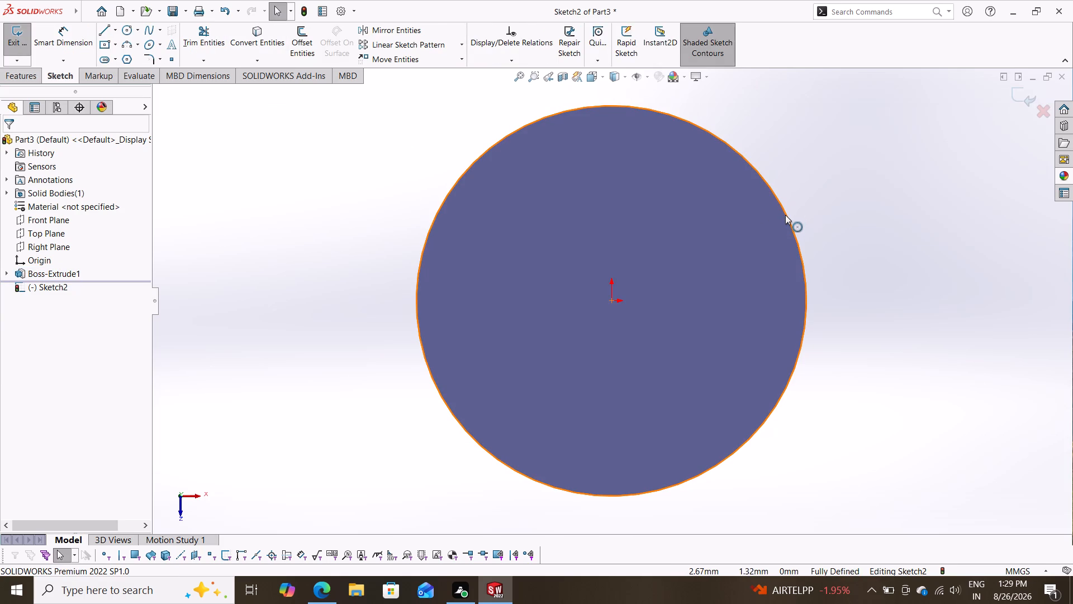
{"action": "left_click", "coordinate": [785, 215]}
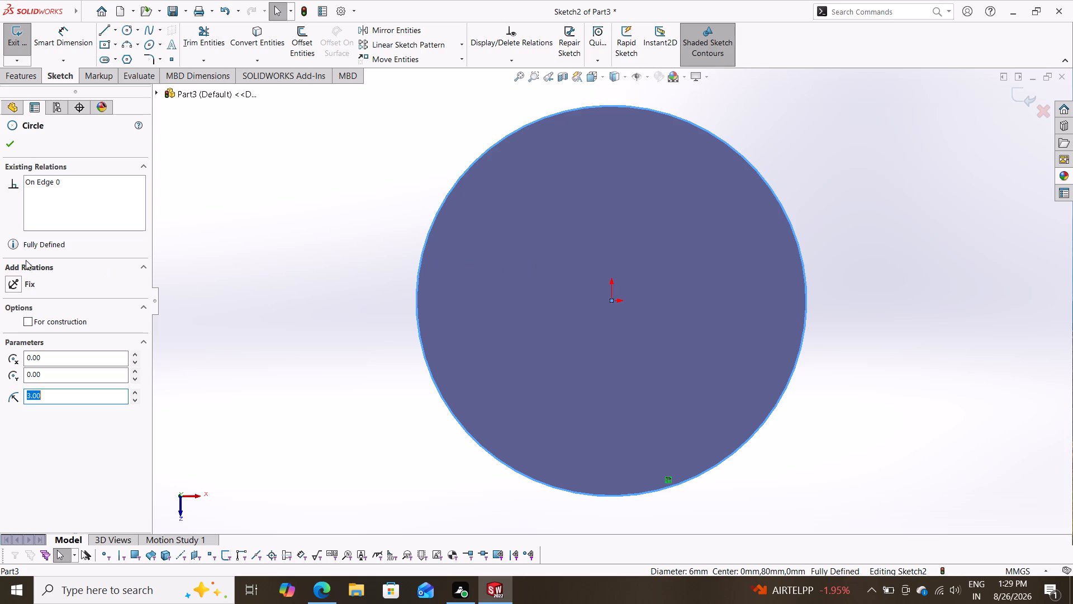
{"action": "left_click", "coordinate": [10, 145]}
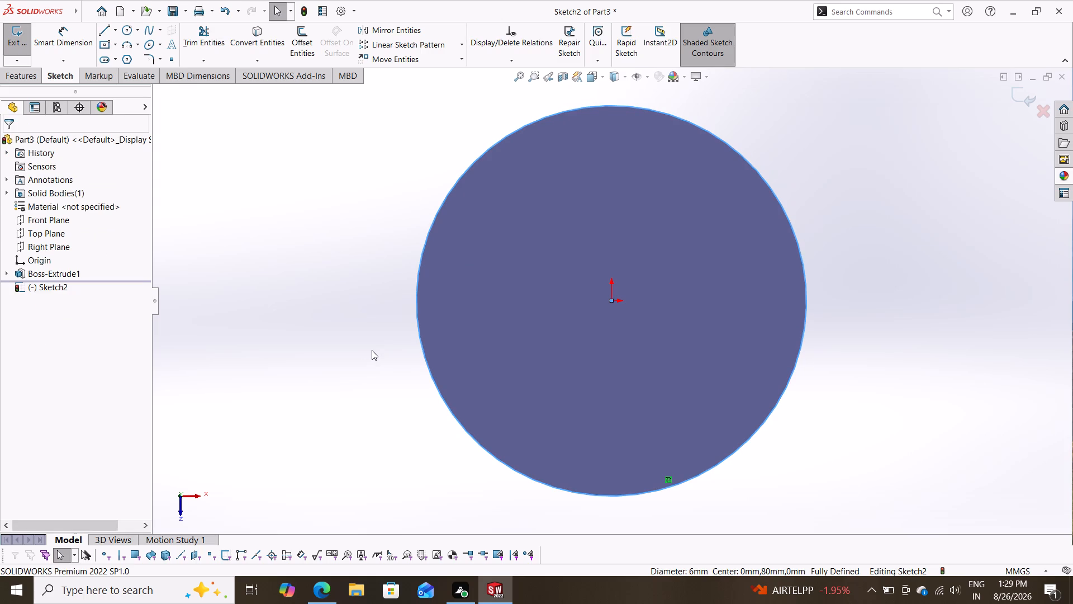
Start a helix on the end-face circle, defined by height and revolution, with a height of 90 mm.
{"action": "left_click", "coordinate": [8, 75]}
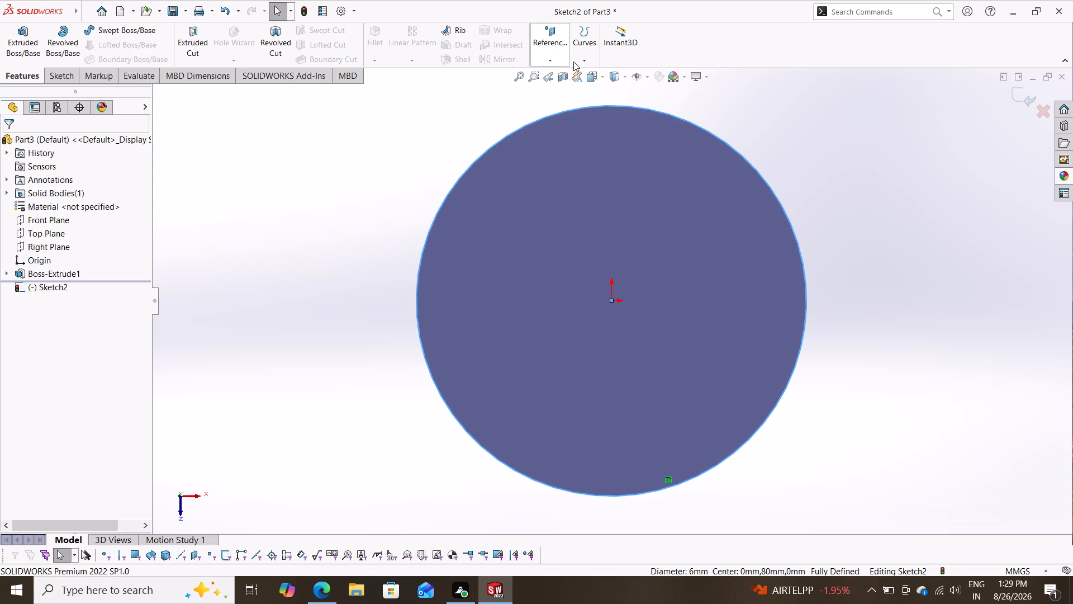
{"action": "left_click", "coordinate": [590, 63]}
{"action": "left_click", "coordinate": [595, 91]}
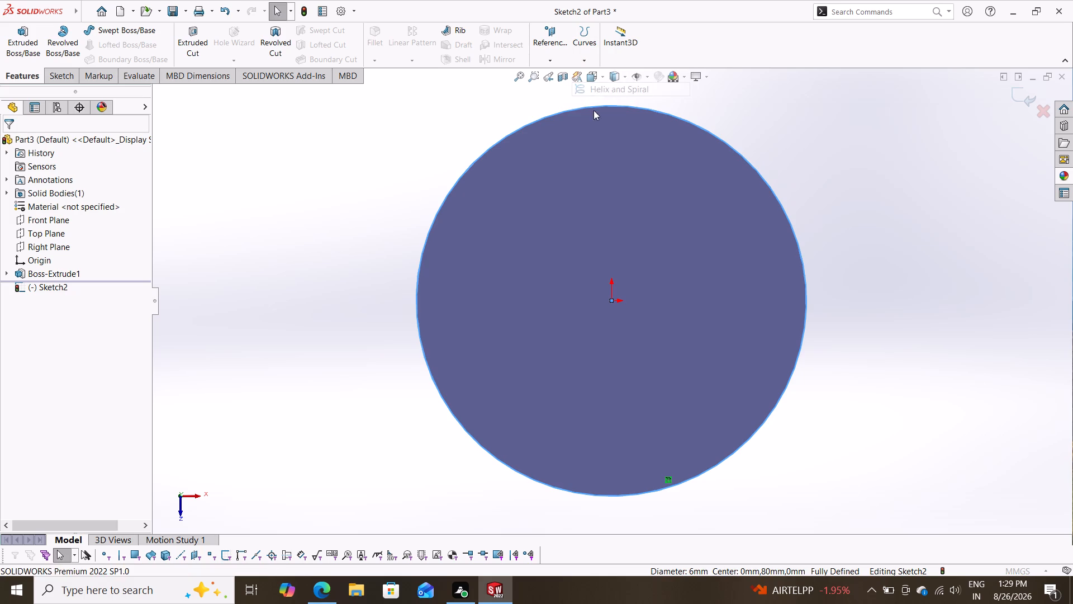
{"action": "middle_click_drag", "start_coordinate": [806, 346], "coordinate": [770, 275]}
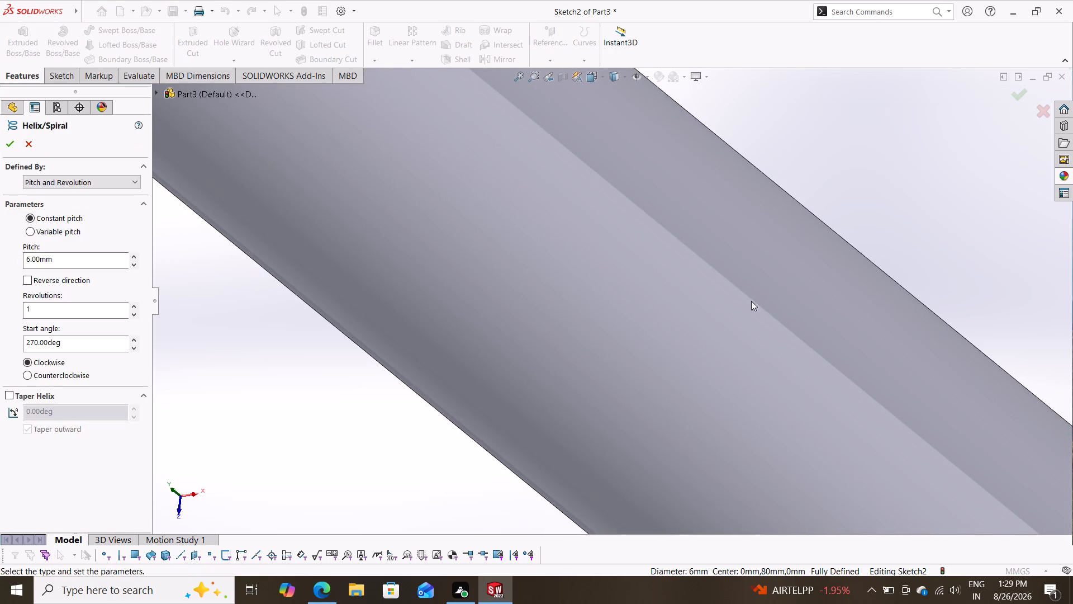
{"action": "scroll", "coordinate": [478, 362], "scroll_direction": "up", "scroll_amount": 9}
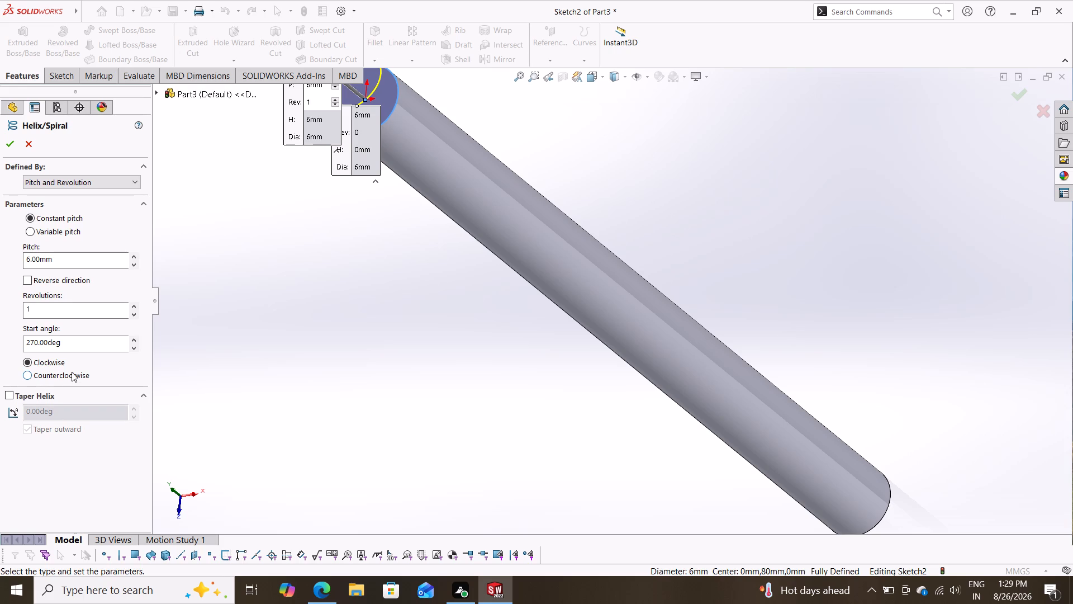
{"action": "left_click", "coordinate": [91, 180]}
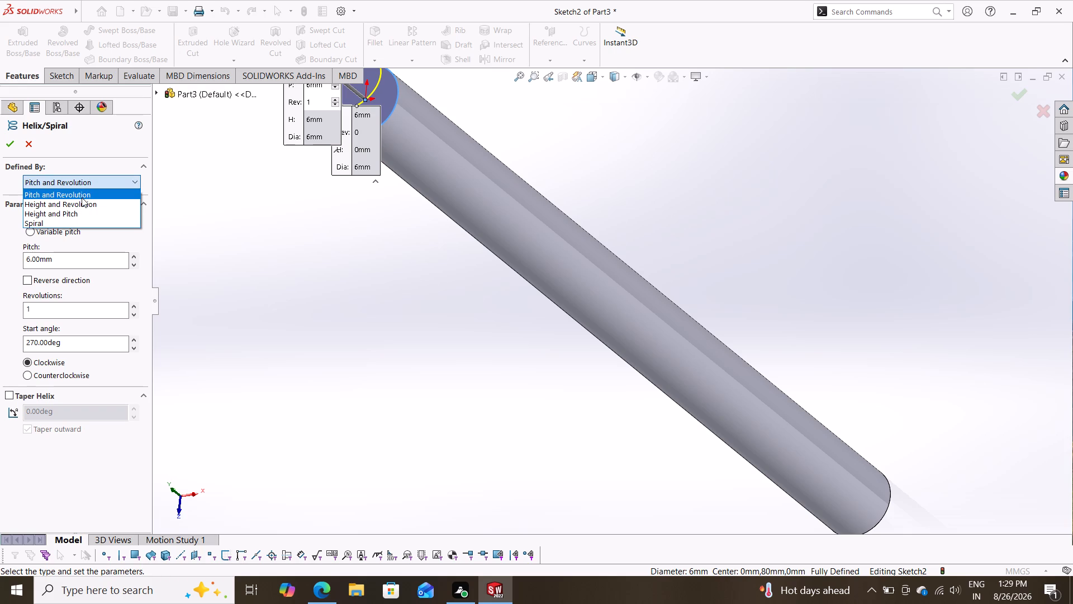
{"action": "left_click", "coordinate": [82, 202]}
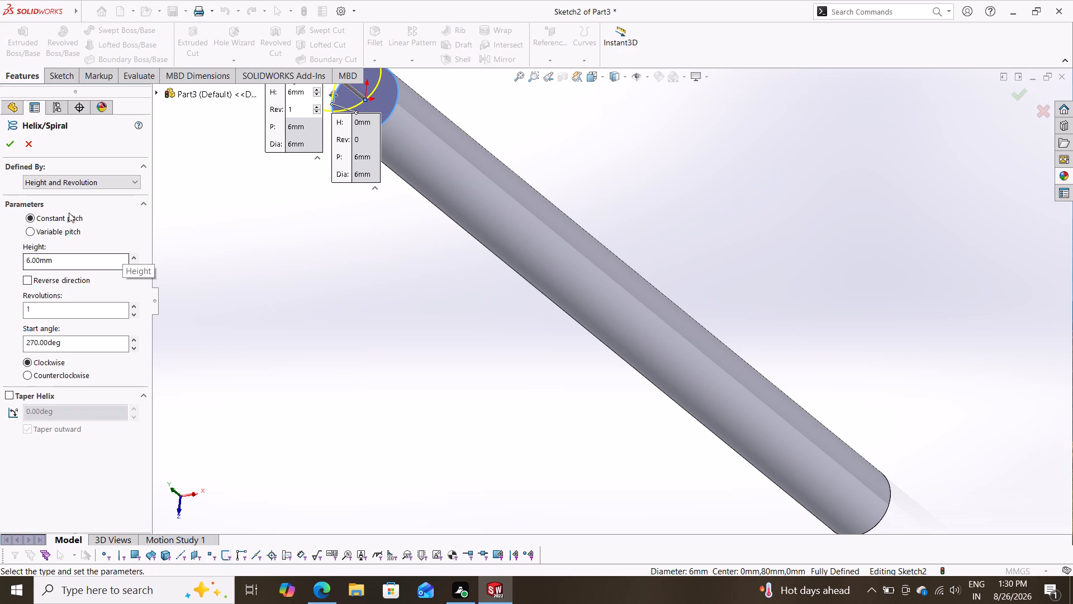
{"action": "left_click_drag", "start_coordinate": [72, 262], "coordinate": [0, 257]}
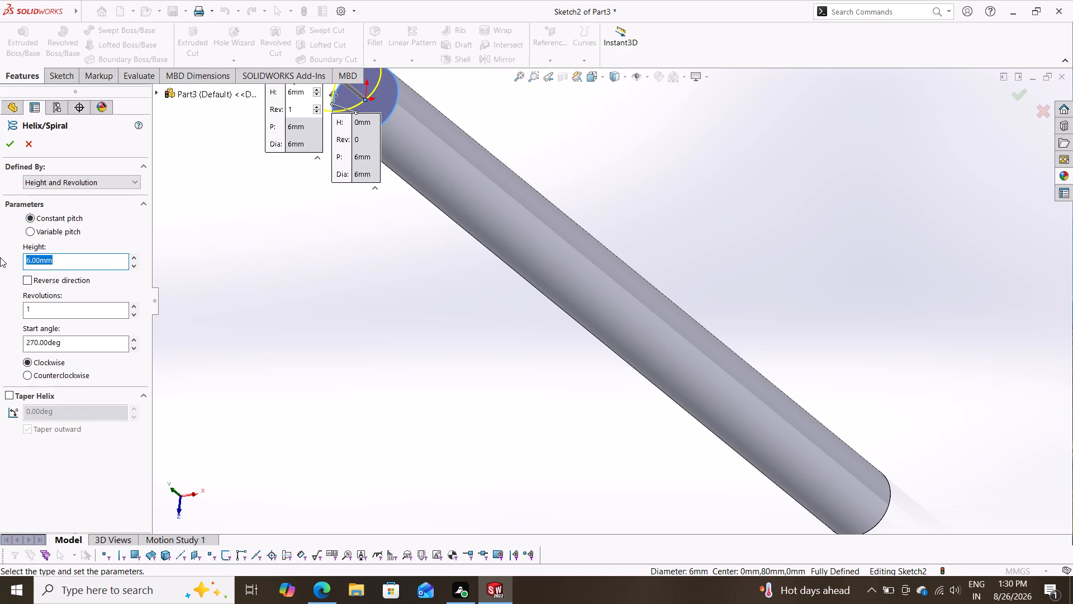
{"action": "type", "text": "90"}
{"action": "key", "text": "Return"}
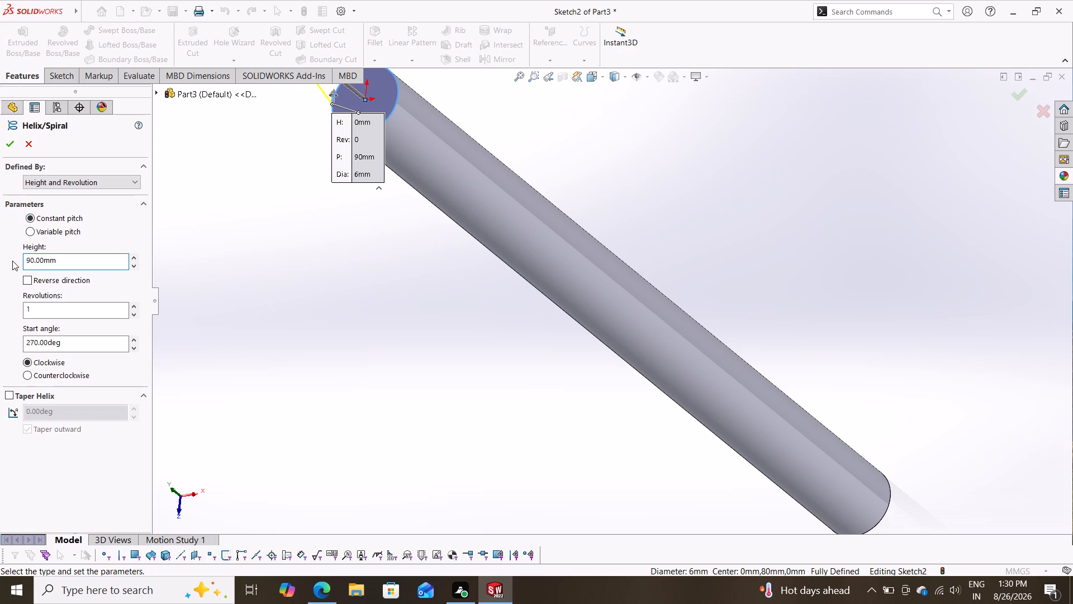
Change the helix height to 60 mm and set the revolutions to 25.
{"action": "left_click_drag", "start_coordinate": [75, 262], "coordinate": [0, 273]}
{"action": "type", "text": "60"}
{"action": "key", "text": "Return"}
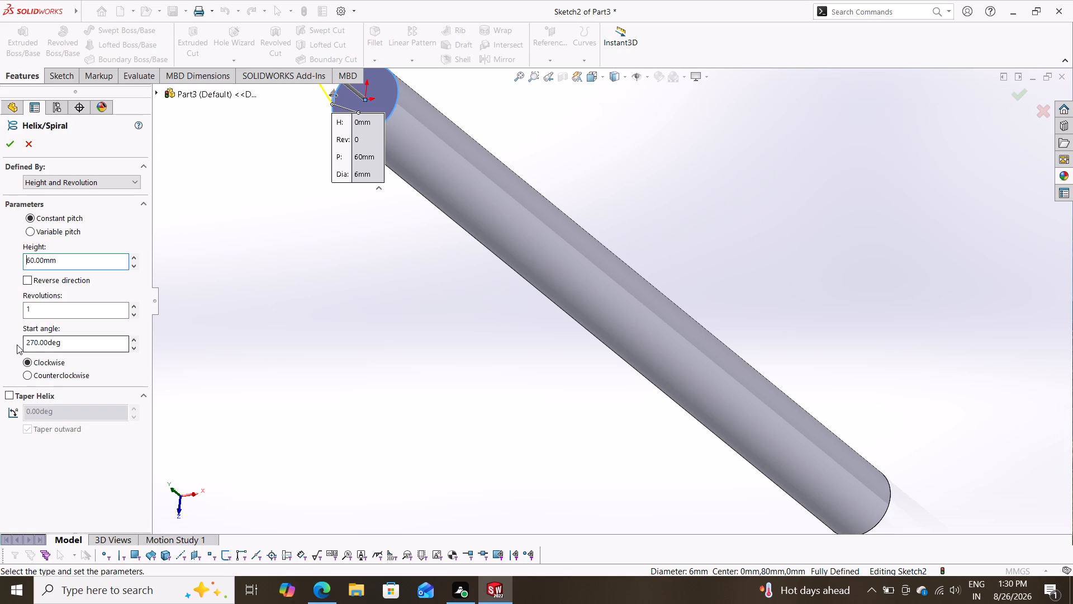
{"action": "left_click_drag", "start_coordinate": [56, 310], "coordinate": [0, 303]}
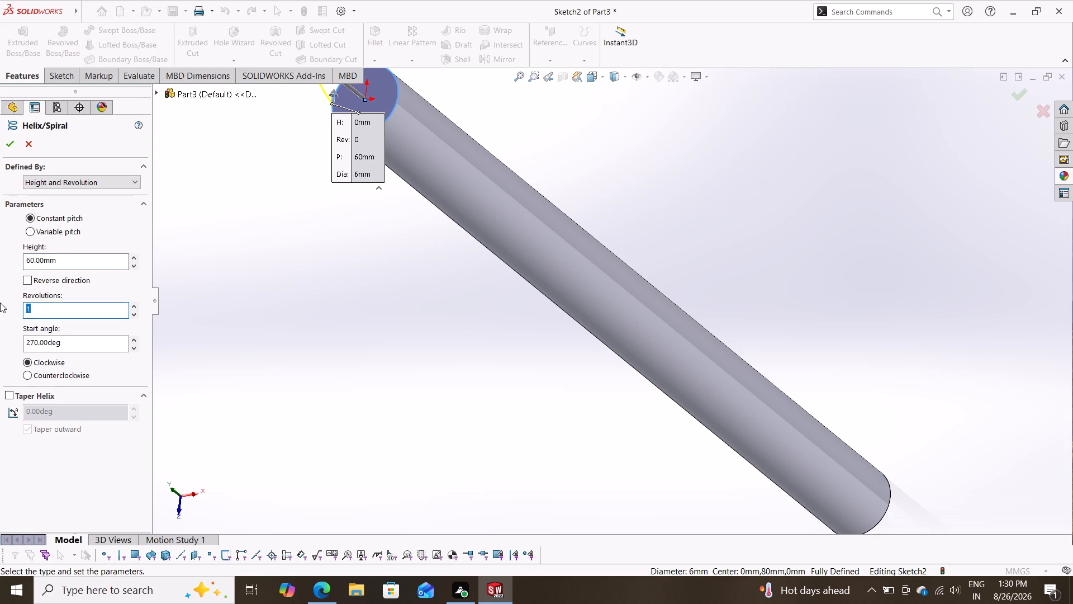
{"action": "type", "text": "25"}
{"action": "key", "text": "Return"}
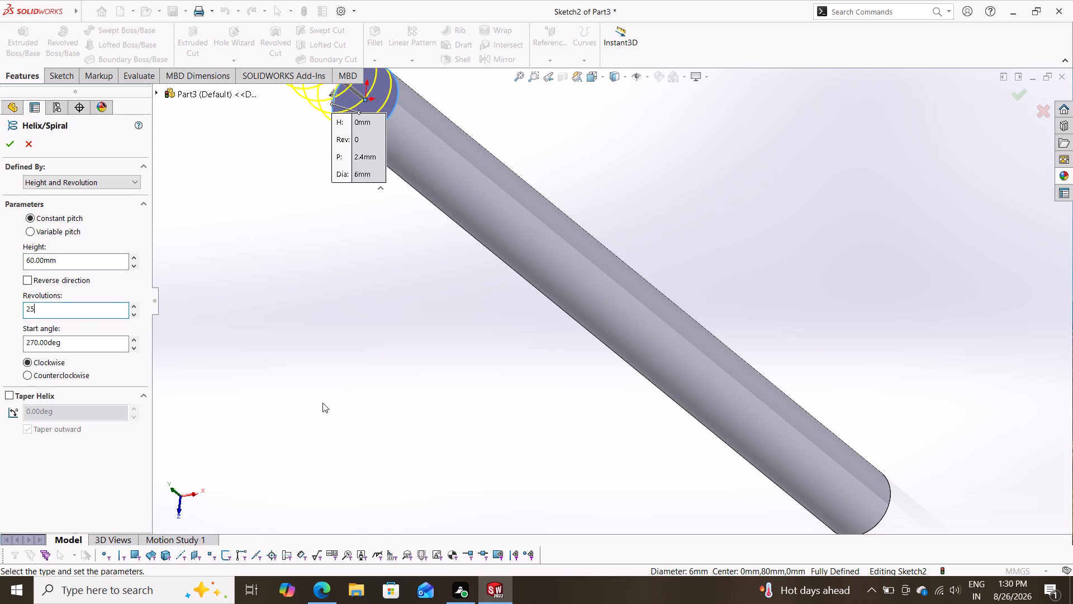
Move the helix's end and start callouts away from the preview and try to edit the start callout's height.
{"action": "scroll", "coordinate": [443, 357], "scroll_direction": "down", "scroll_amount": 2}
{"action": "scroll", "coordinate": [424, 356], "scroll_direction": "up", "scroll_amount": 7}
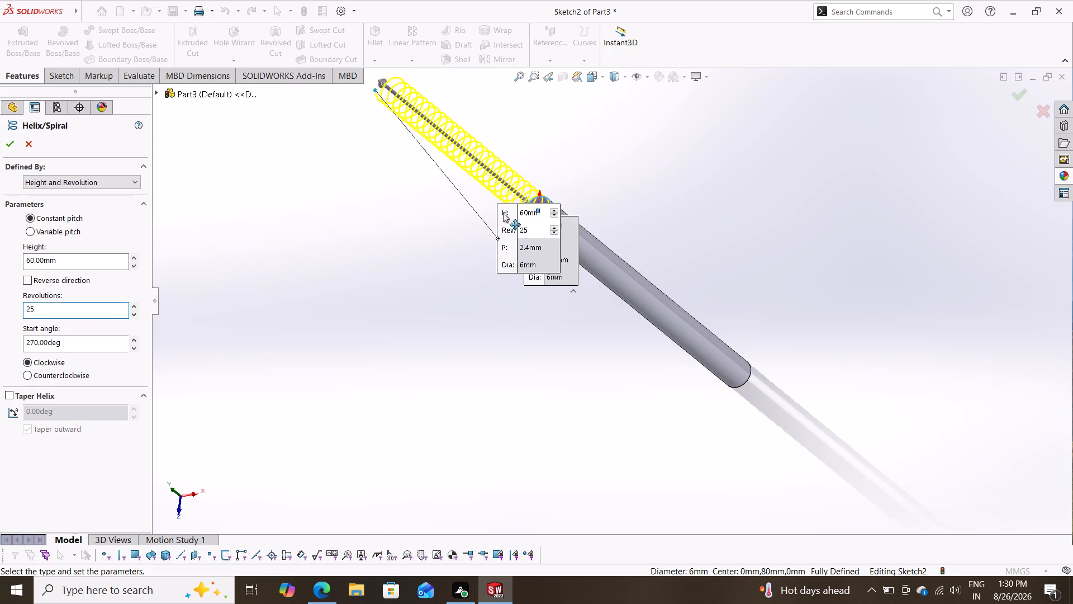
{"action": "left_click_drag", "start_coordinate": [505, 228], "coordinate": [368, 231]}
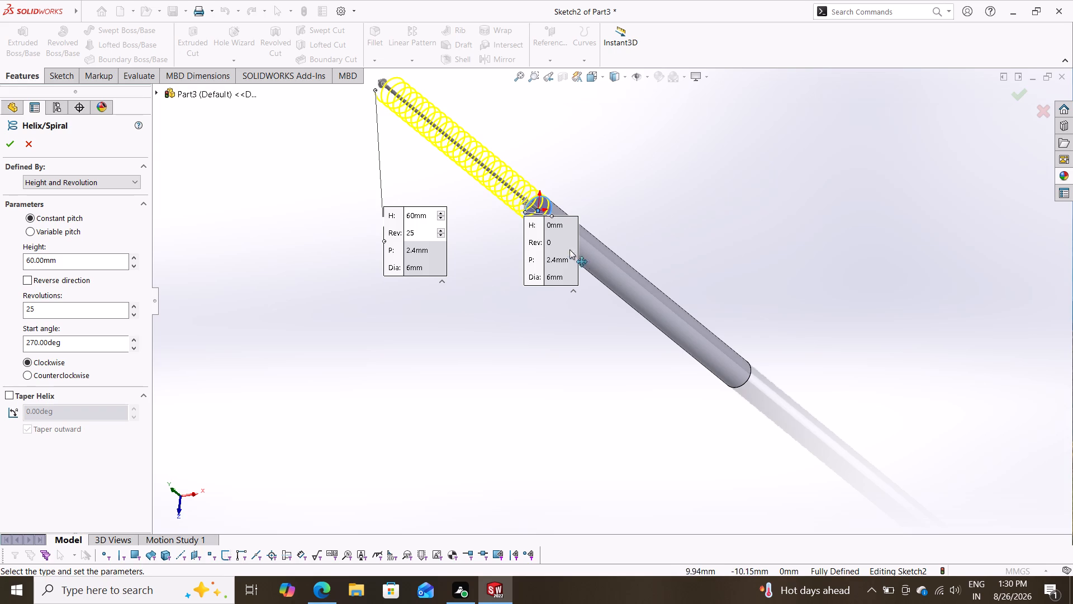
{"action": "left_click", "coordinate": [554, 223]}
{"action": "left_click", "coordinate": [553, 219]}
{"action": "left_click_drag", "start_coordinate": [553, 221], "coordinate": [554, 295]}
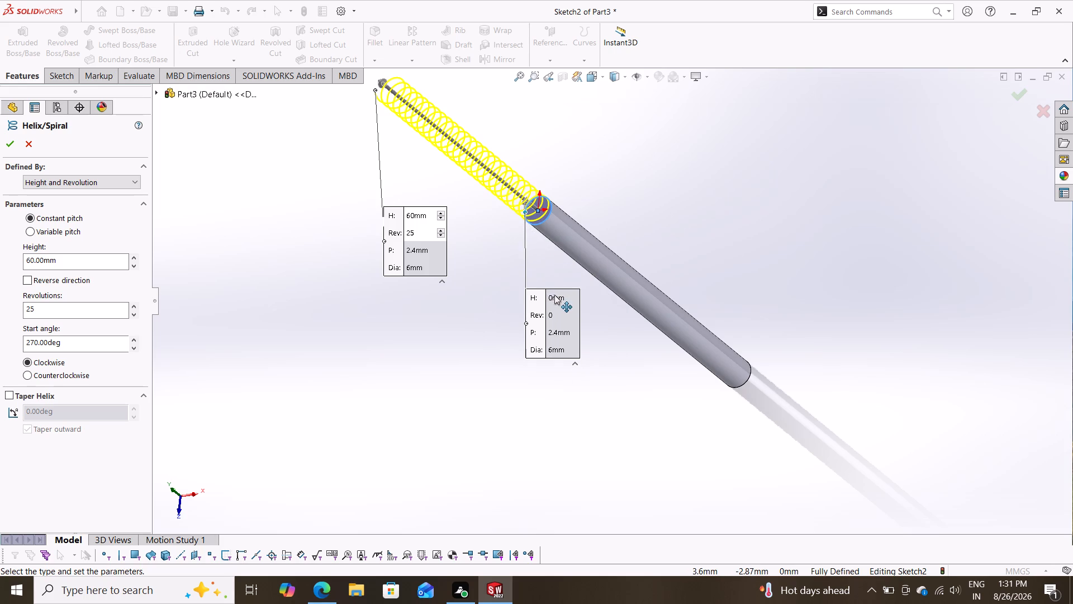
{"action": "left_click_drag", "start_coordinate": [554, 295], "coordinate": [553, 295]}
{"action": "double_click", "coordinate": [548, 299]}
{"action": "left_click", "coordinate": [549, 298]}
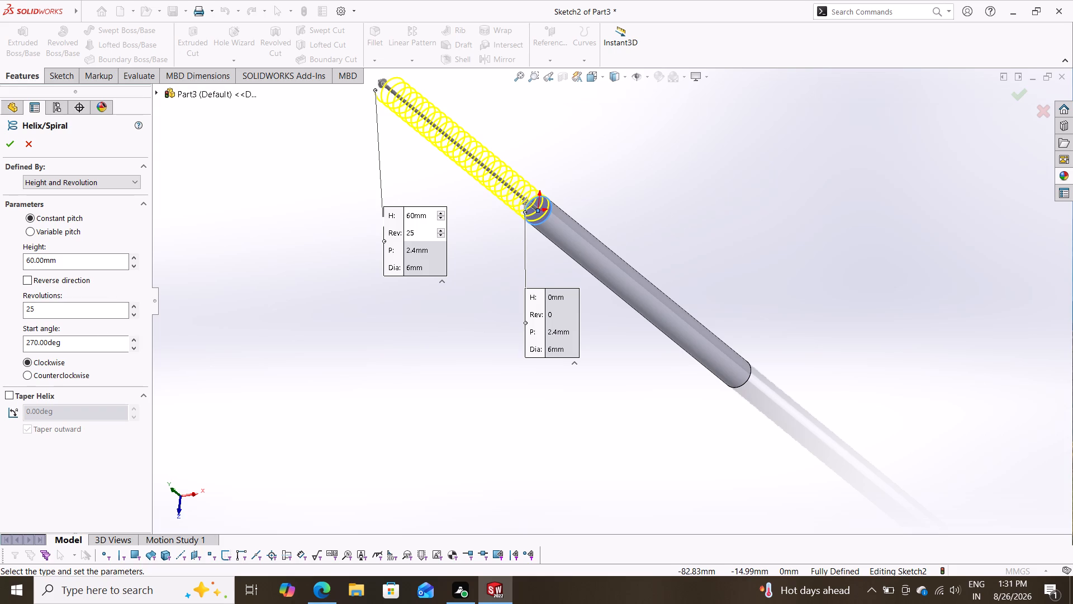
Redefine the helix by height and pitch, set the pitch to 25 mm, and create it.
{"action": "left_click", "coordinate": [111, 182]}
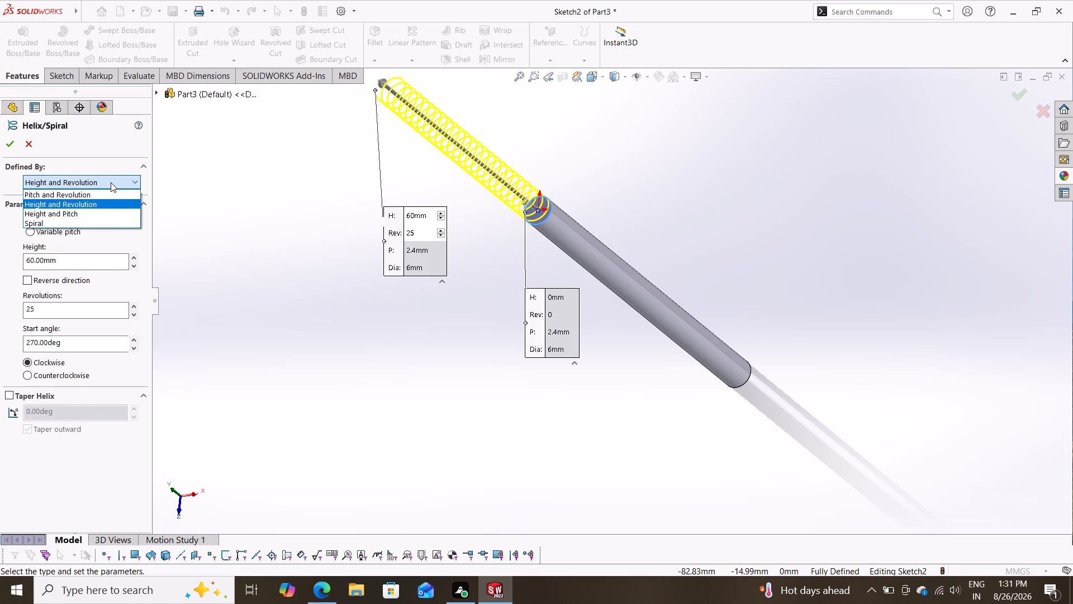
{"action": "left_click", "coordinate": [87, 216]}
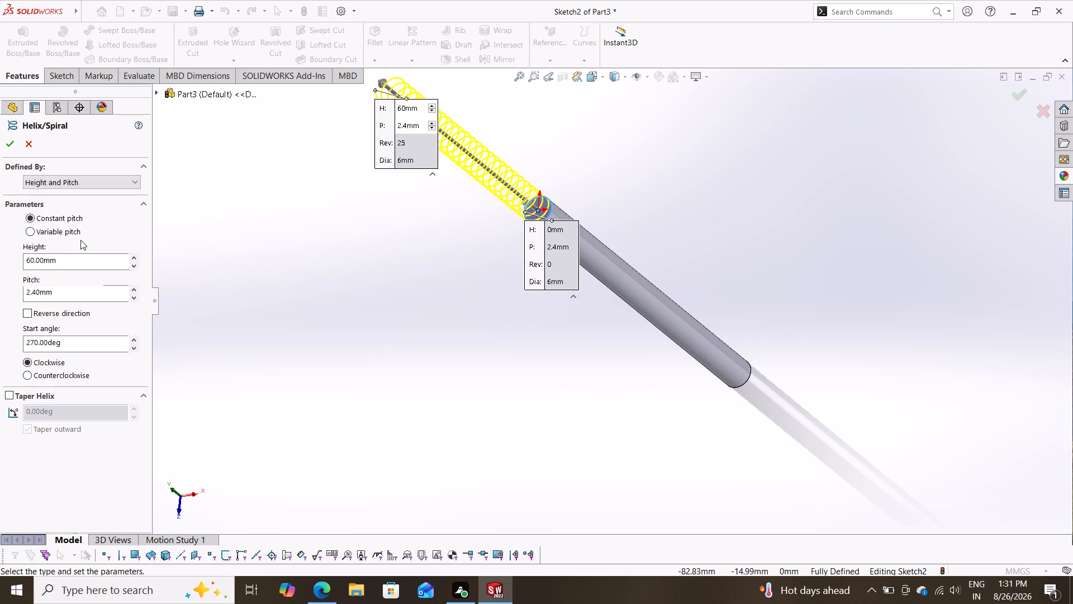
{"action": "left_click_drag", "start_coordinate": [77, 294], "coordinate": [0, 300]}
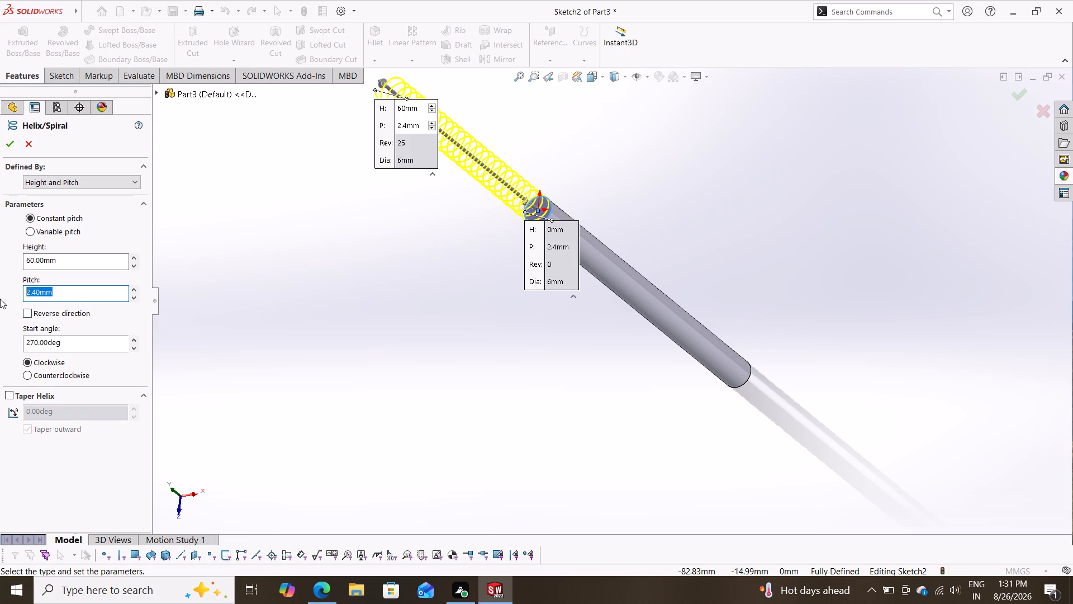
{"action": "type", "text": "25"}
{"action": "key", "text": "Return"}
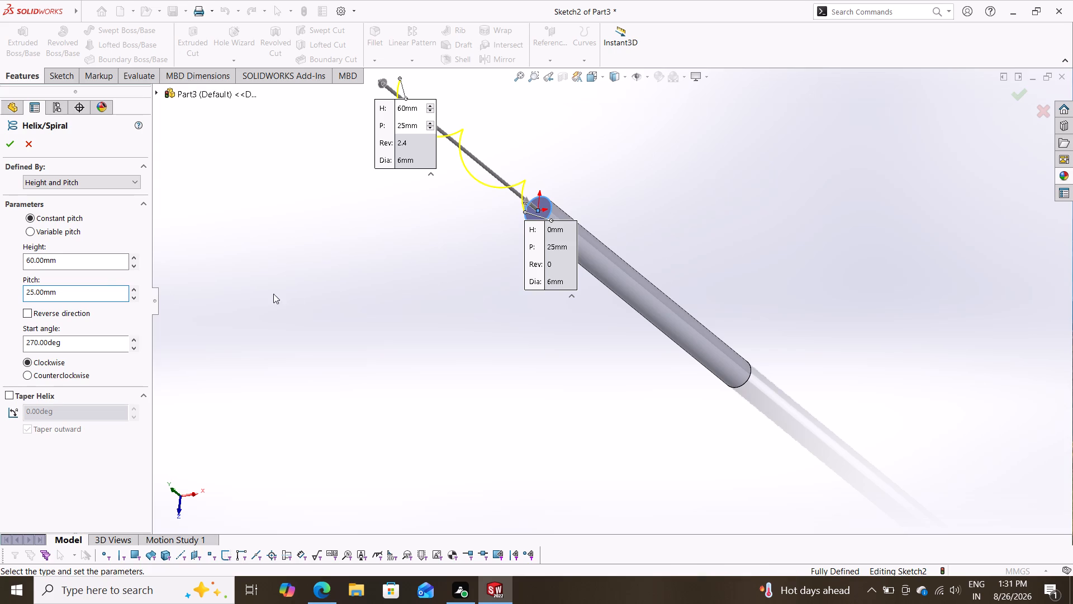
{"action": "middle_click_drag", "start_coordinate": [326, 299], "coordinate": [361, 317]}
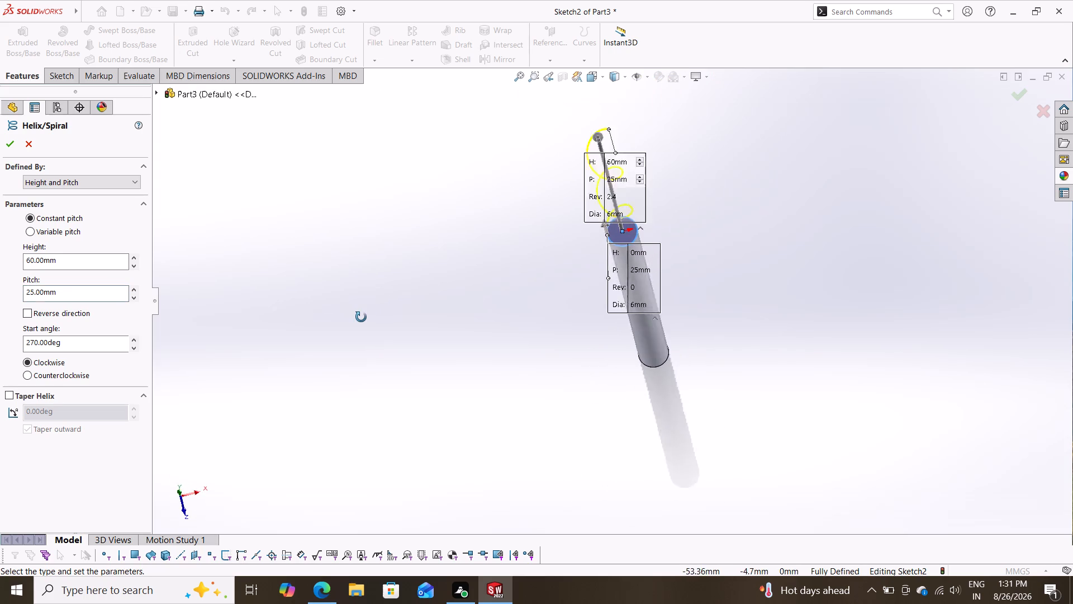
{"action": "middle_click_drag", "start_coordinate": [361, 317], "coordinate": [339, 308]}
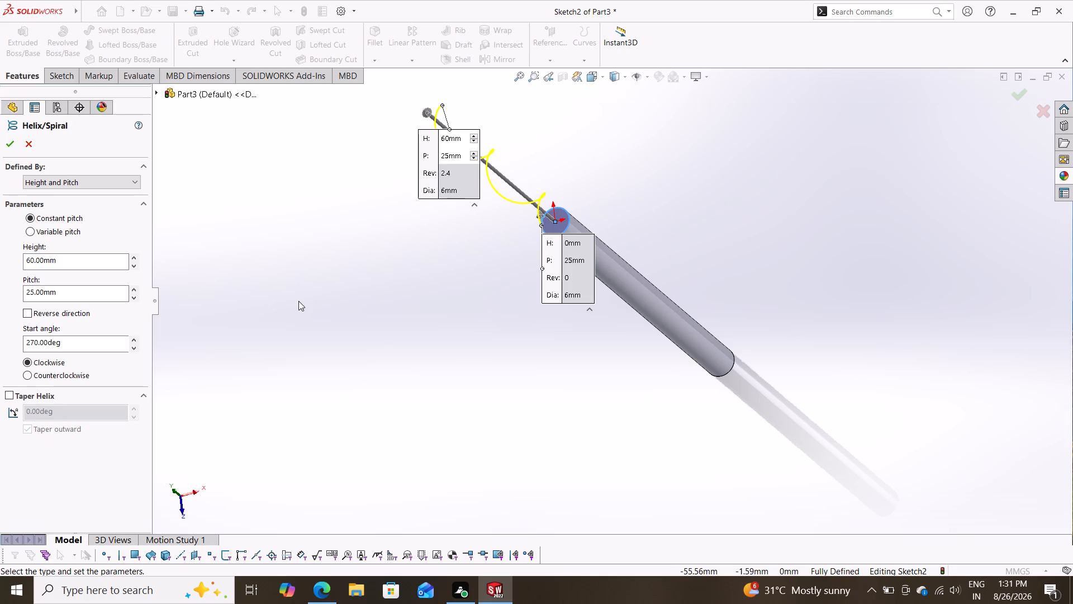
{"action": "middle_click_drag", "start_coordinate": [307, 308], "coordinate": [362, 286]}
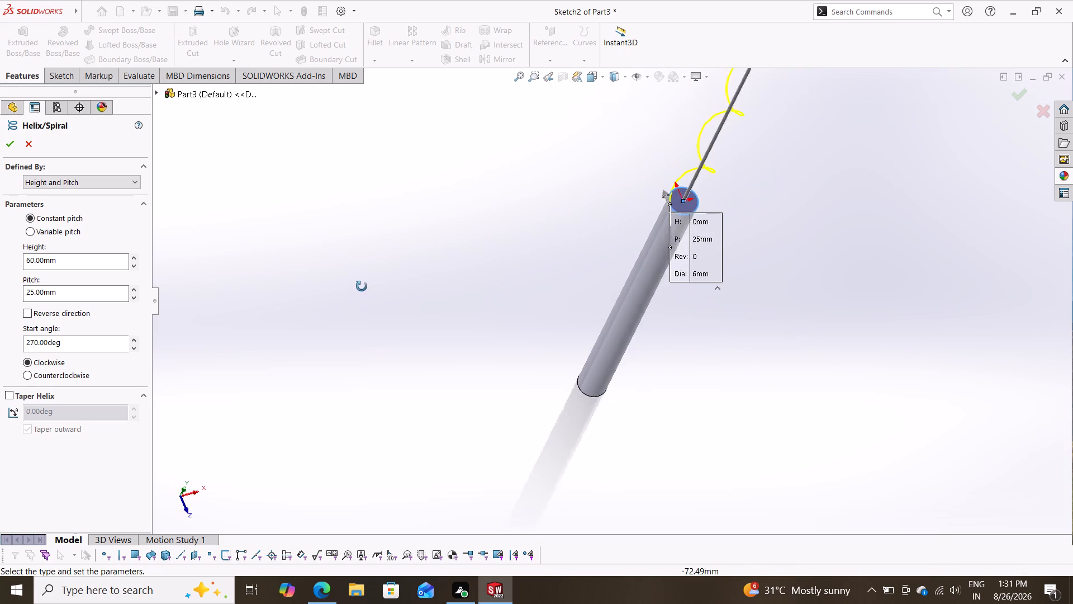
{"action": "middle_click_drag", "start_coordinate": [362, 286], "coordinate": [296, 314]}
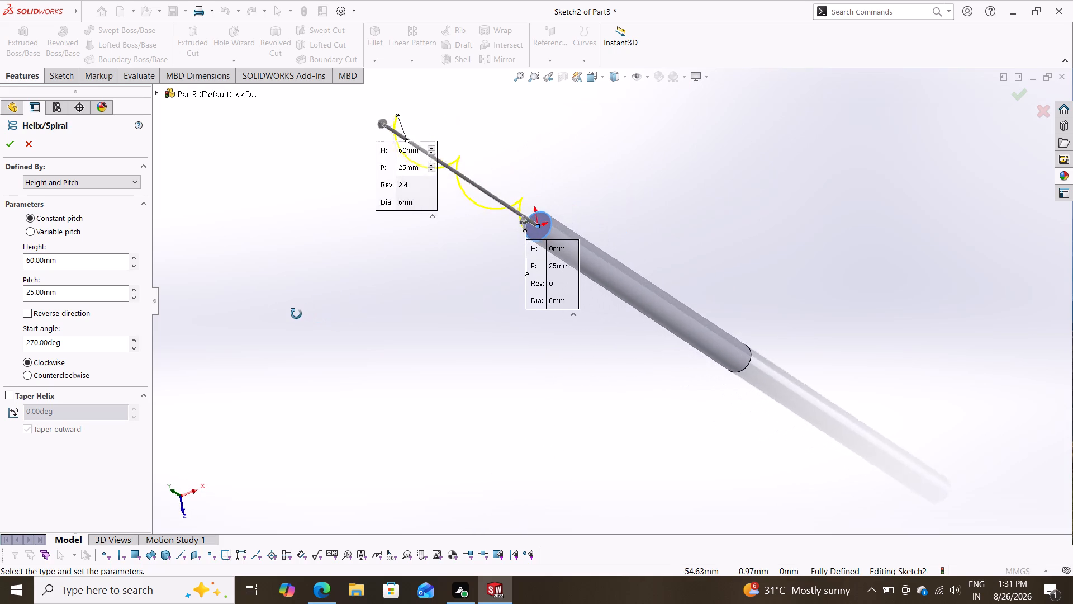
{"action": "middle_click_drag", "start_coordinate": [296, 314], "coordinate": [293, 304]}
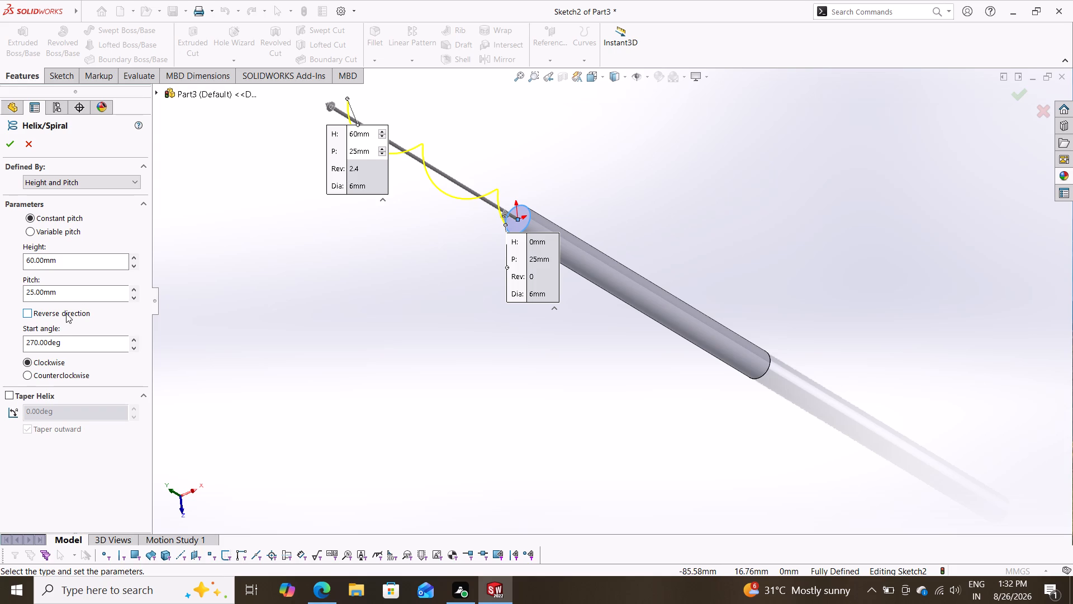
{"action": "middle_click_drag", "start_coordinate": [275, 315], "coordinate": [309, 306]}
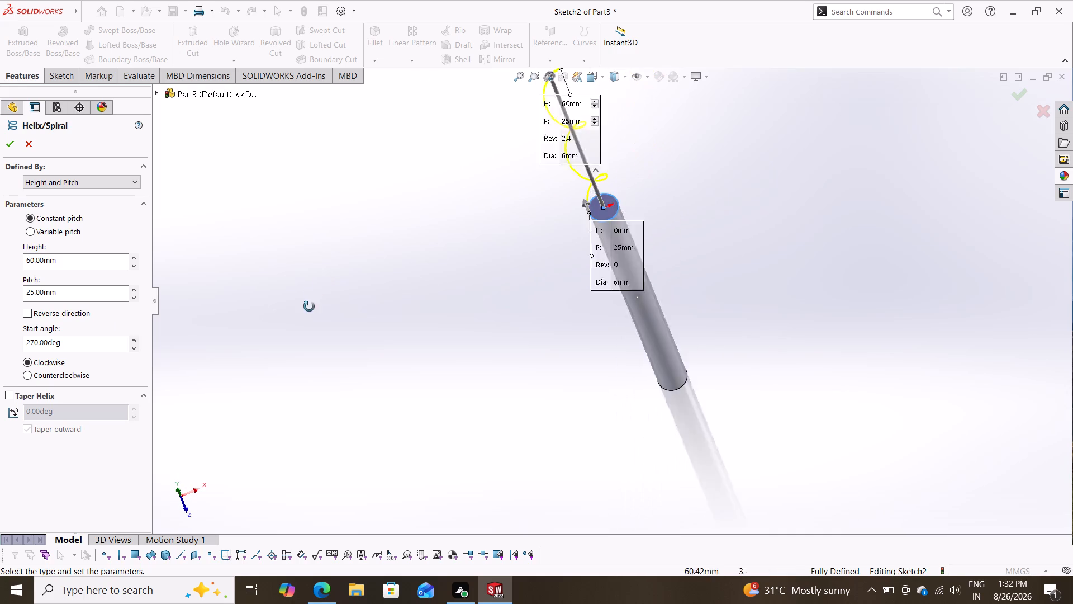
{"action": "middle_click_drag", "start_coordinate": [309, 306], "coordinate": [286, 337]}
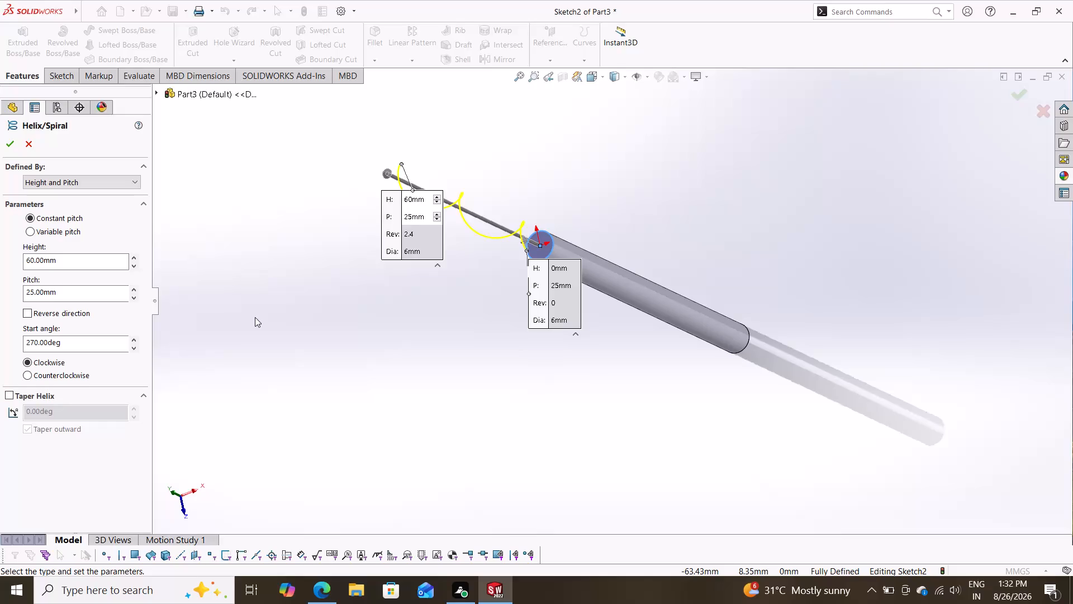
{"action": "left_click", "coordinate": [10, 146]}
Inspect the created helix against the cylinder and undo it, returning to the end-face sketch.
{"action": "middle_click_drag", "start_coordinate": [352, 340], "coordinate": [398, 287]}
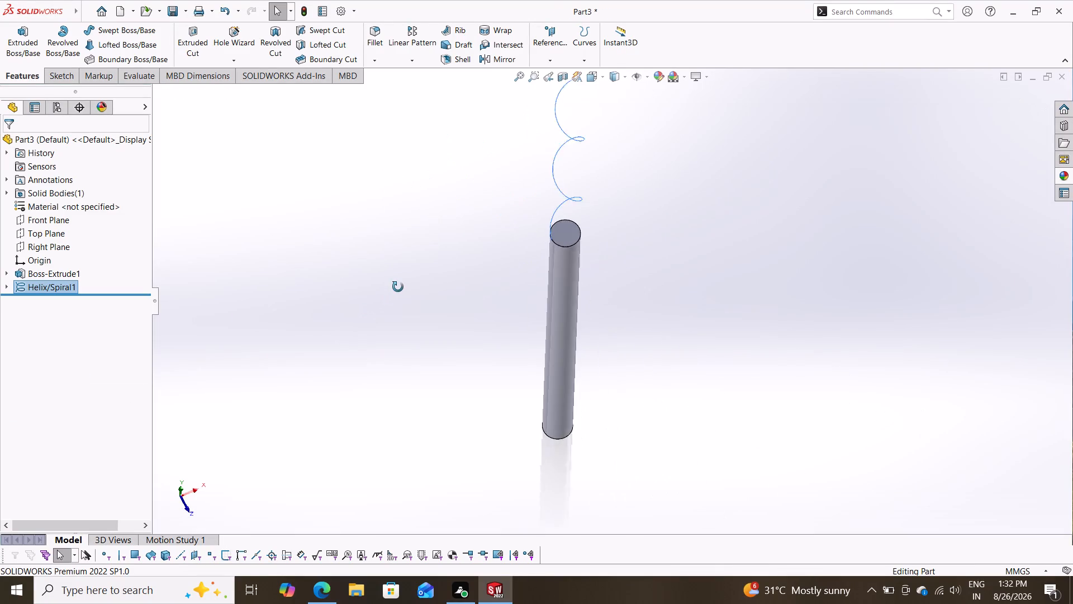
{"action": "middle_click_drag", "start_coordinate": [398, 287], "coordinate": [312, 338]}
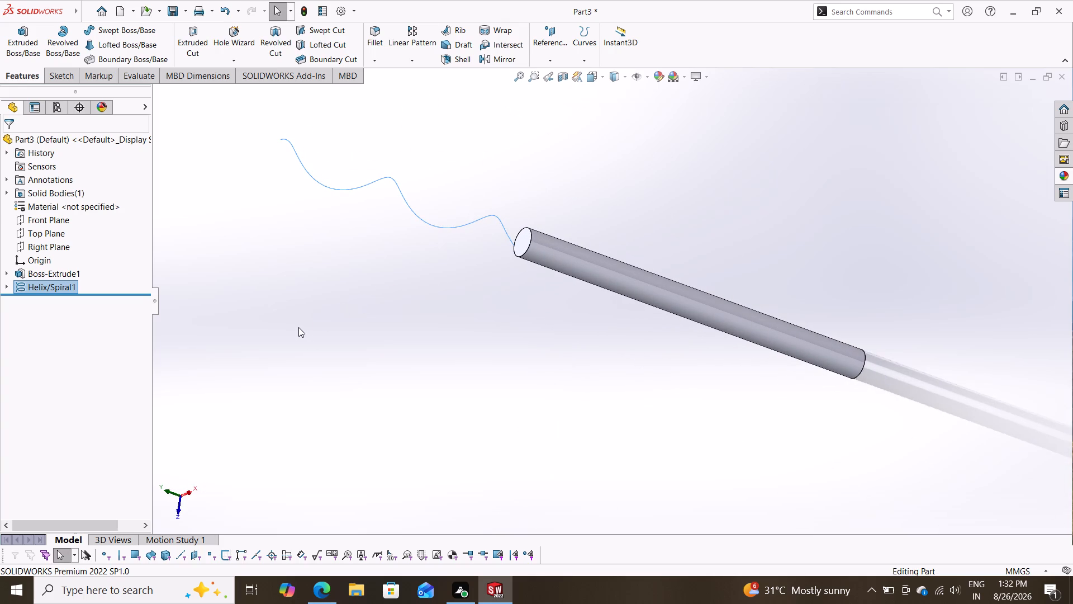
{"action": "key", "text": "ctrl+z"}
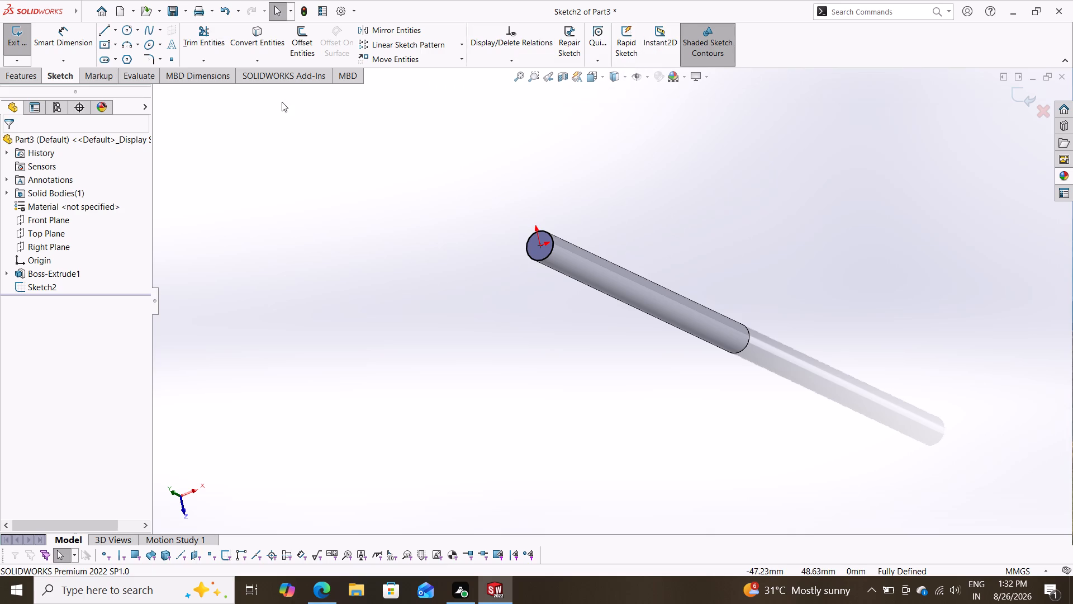
Start a helix from the end-face circle sketch and define it by height and revolution.
{"action": "left_click", "coordinate": [26, 71]}
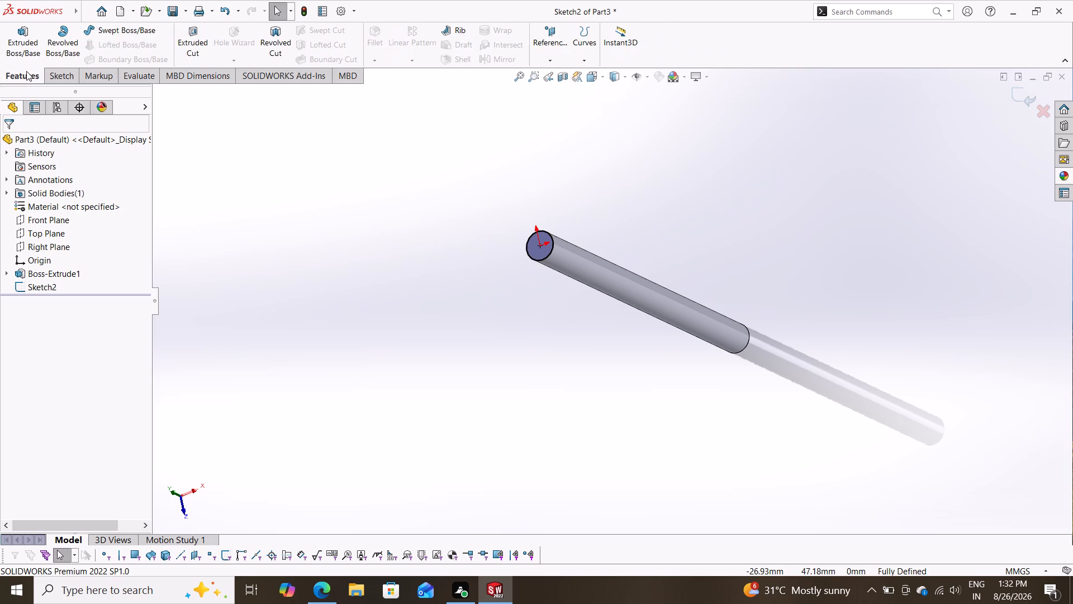
{"action": "left_click", "coordinate": [584, 64]}
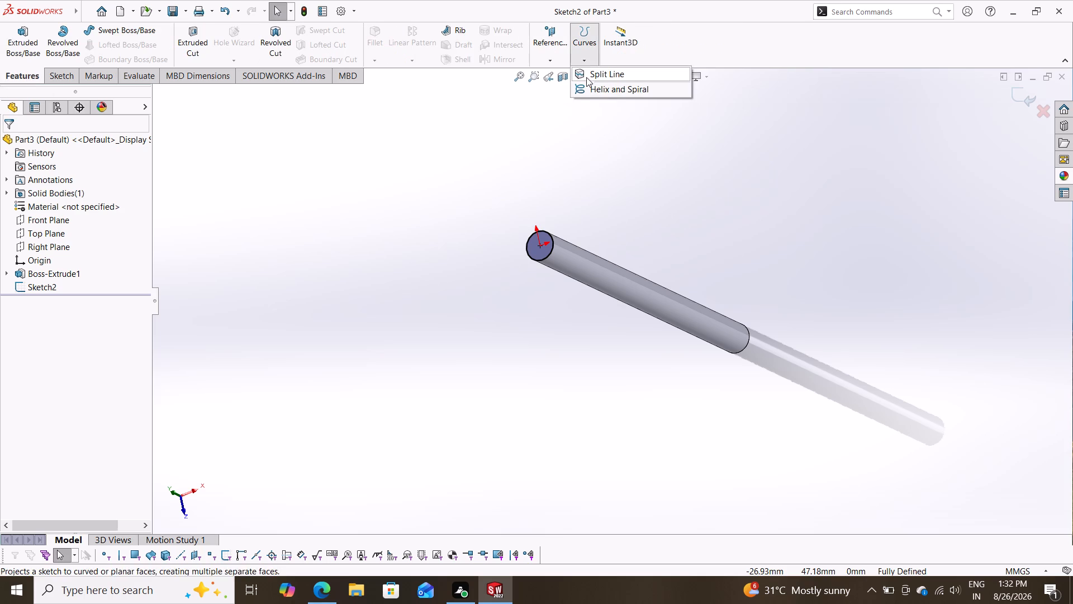
{"action": "left_click", "coordinate": [587, 88]}
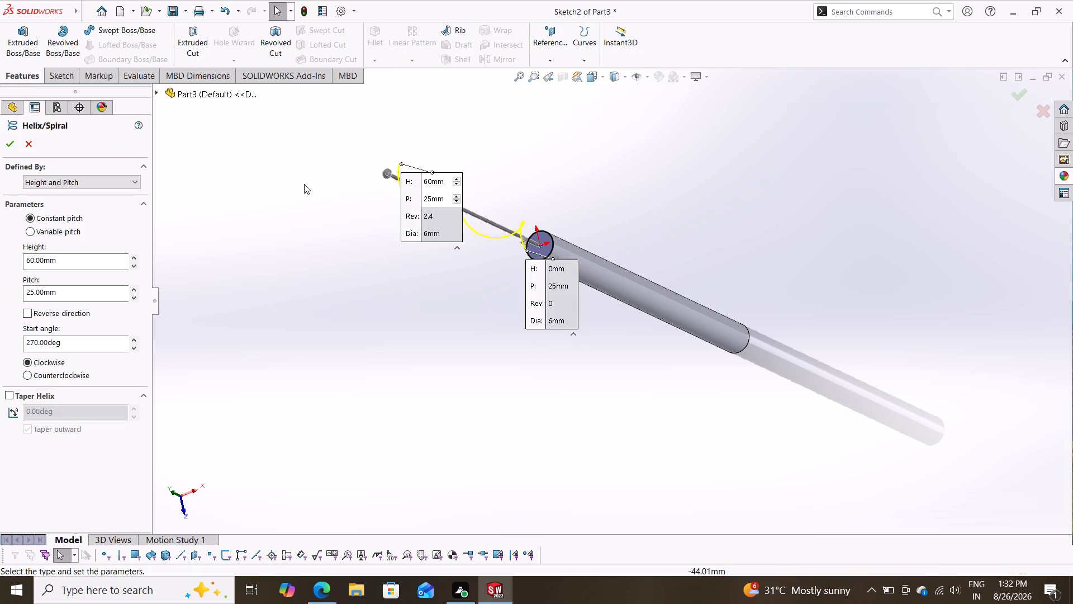
{"action": "left_click", "coordinate": [75, 174]}
{"action": "left_click", "coordinate": [75, 178]}
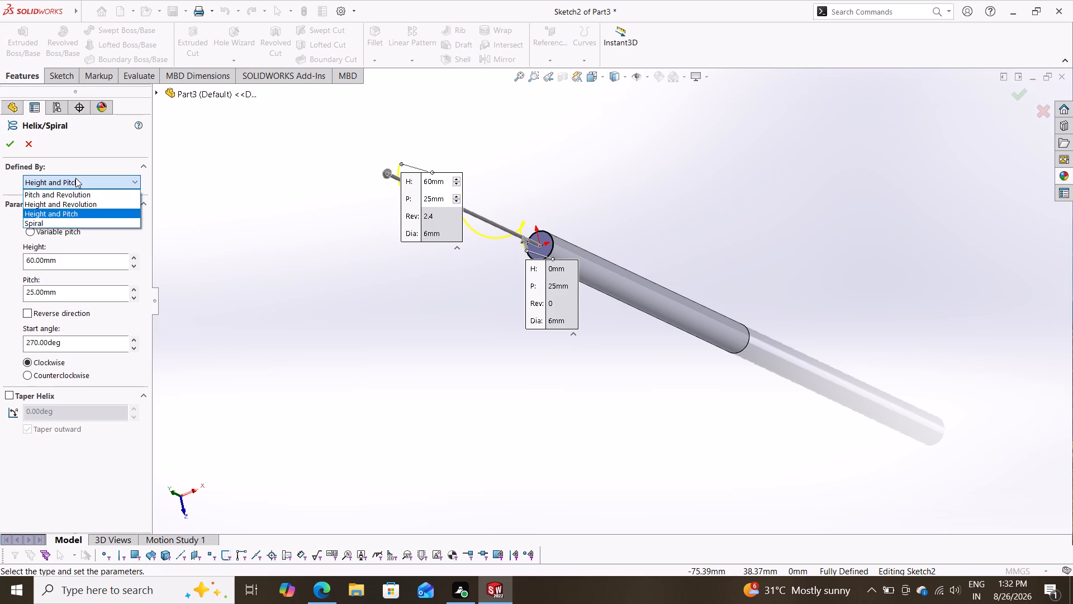
{"action": "left_click", "coordinate": [73, 201]}
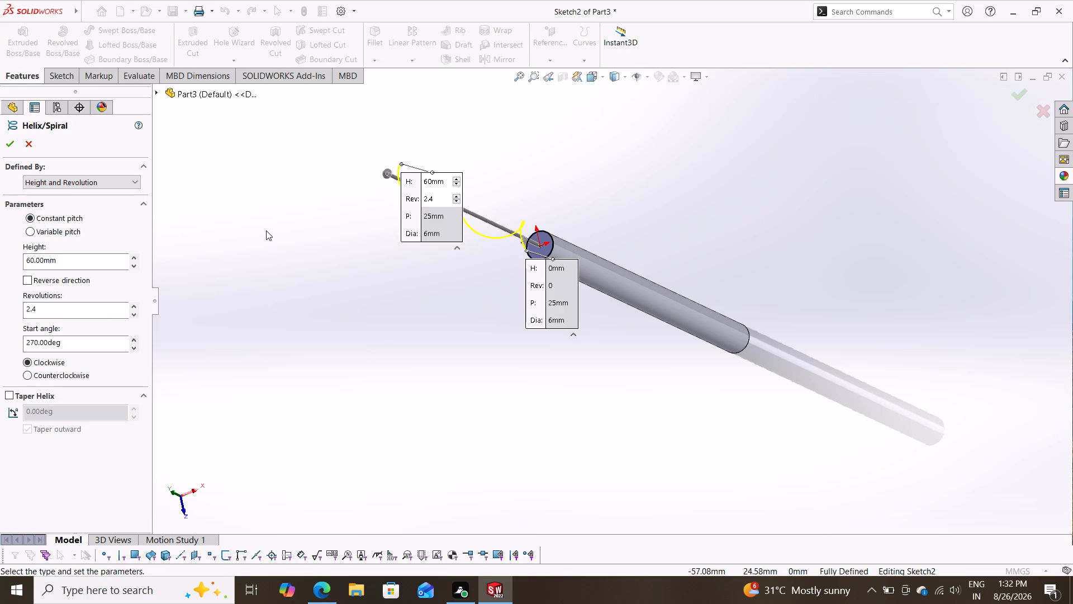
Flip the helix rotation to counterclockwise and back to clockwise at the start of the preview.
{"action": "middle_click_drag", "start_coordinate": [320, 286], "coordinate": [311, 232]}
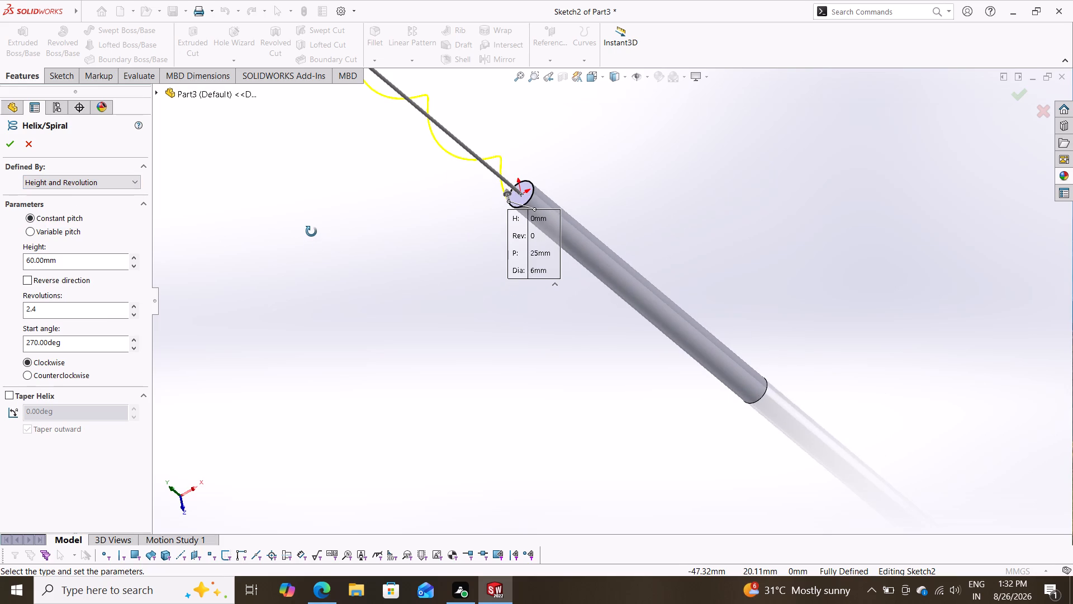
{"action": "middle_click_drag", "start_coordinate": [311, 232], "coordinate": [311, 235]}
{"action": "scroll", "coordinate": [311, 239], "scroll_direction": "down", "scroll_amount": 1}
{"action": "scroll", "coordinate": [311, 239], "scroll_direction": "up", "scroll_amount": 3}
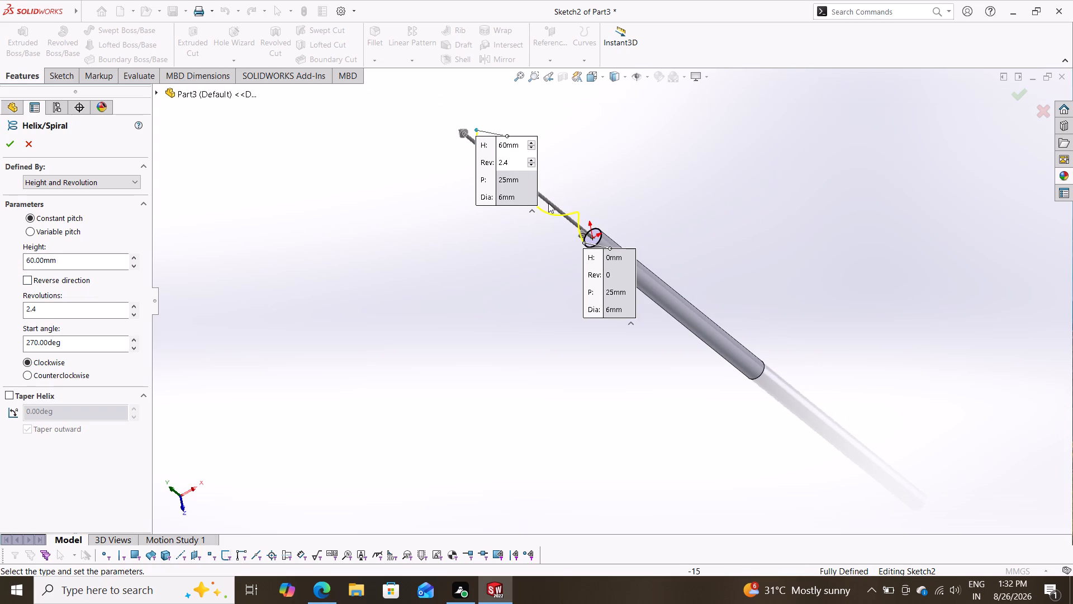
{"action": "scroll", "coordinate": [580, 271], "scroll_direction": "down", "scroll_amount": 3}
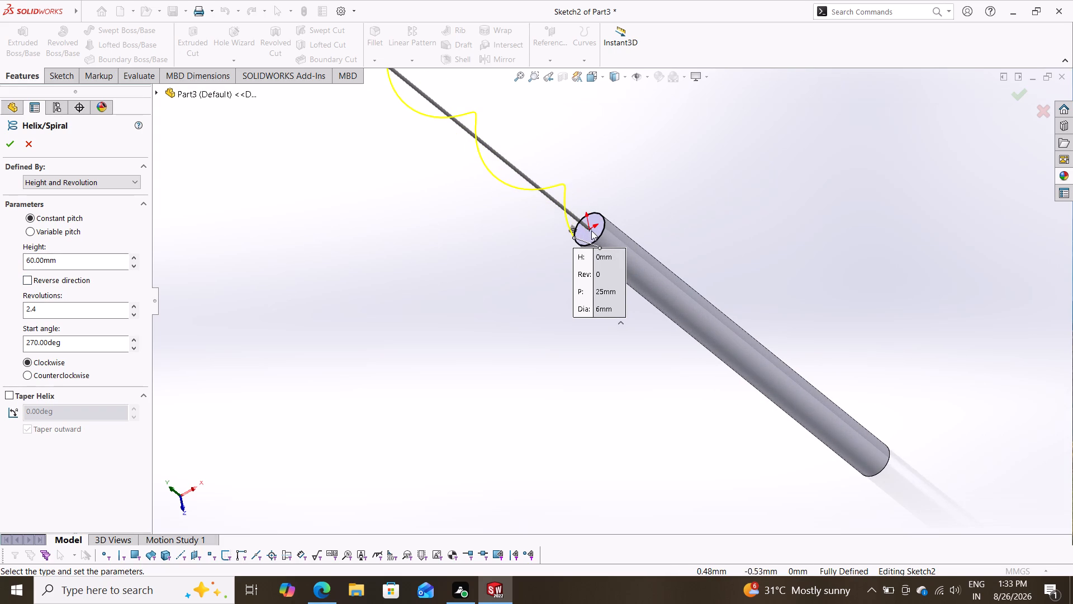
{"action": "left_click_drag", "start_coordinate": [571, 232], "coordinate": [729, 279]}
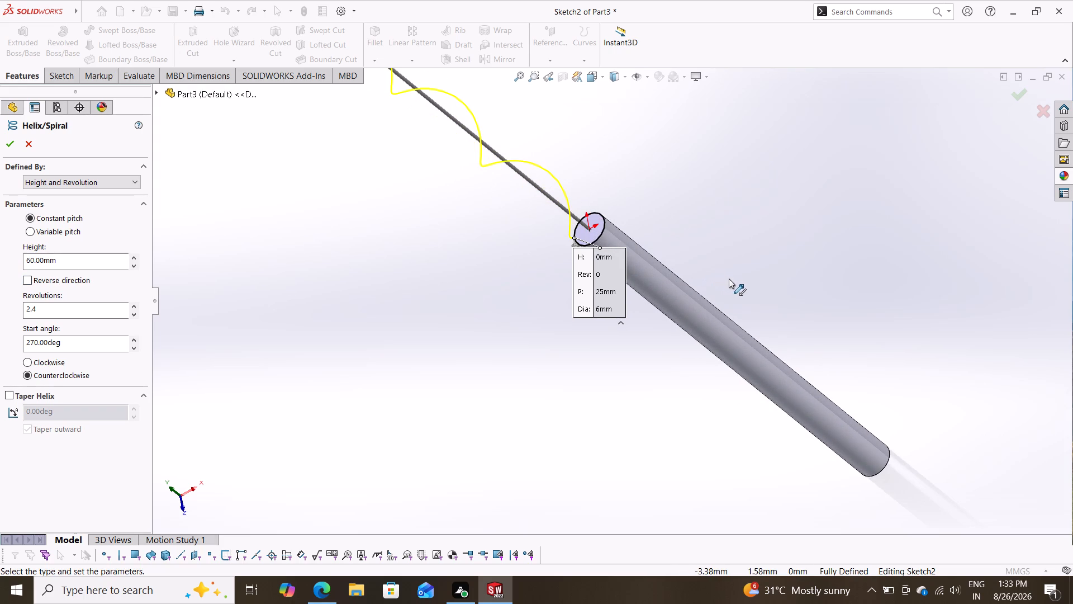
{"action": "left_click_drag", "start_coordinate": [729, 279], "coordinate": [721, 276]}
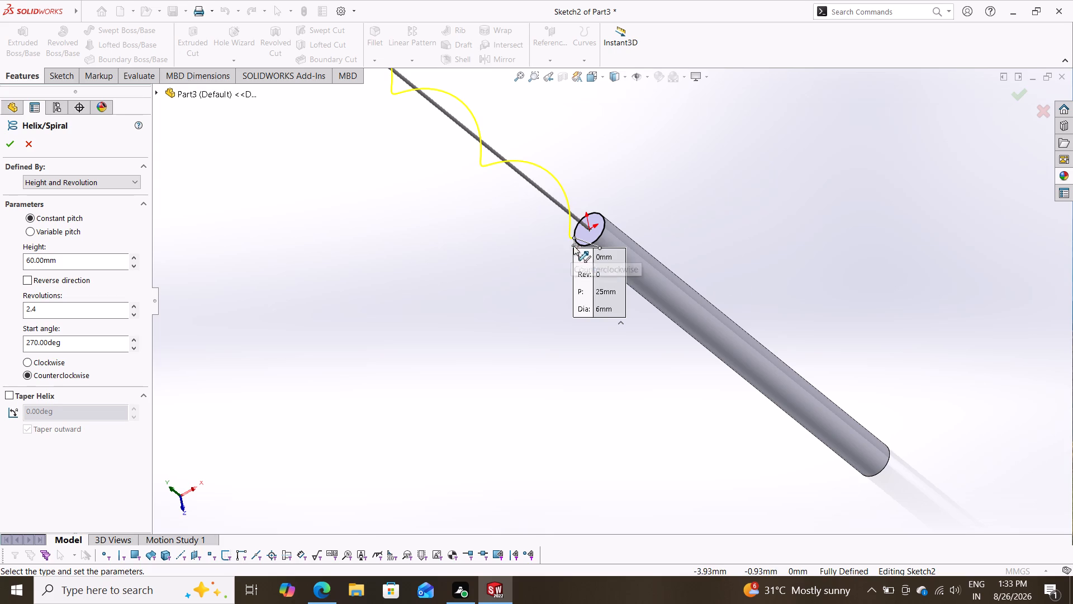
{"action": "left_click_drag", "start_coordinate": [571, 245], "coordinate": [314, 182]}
Reverse the helix direction so it runs along the cylinder, stretching its height to 77 mm.
{"action": "scroll", "coordinate": [443, 240], "scroll_direction": "down", "scroll_amount": 2}
{"action": "scroll", "coordinate": [443, 240], "scroll_direction": "up", "scroll_amount": 2}
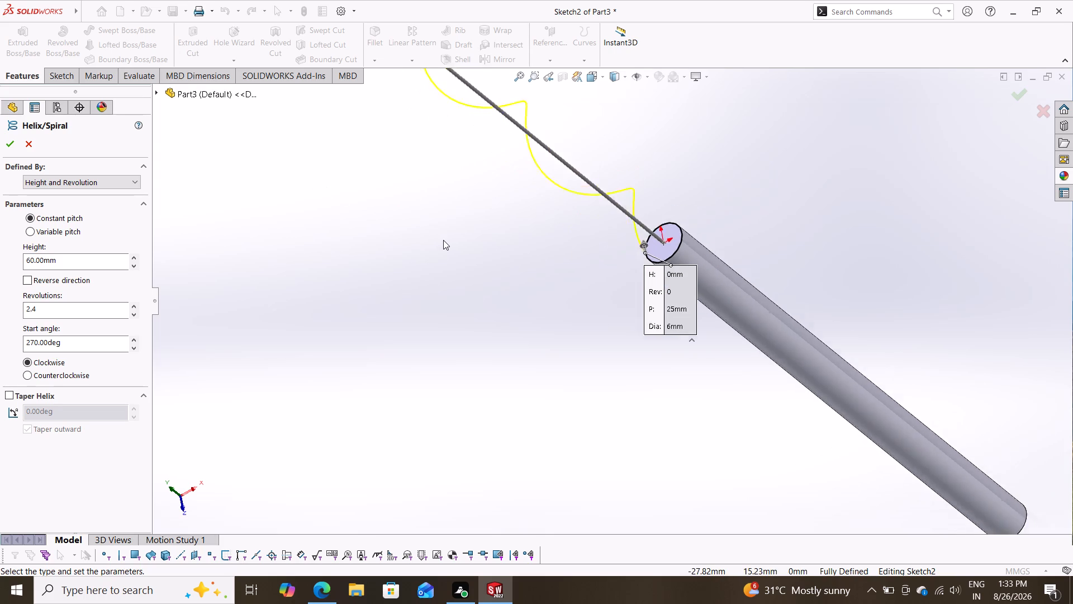
{"action": "scroll", "coordinate": [443, 240], "scroll_direction": "up", "scroll_amount": 5}
{"action": "left_click_drag", "start_coordinate": [537, 207], "coordinate": [565, 228]}
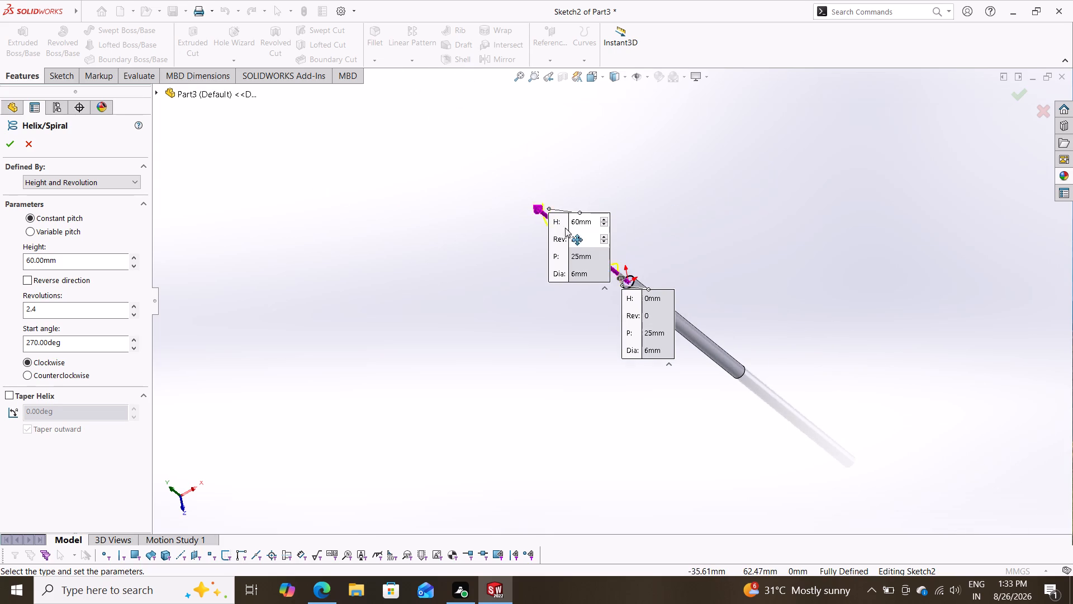
{"action": "left_click_drag", "start_coordinate": [565, 228], "coordinate": [771, 325]}
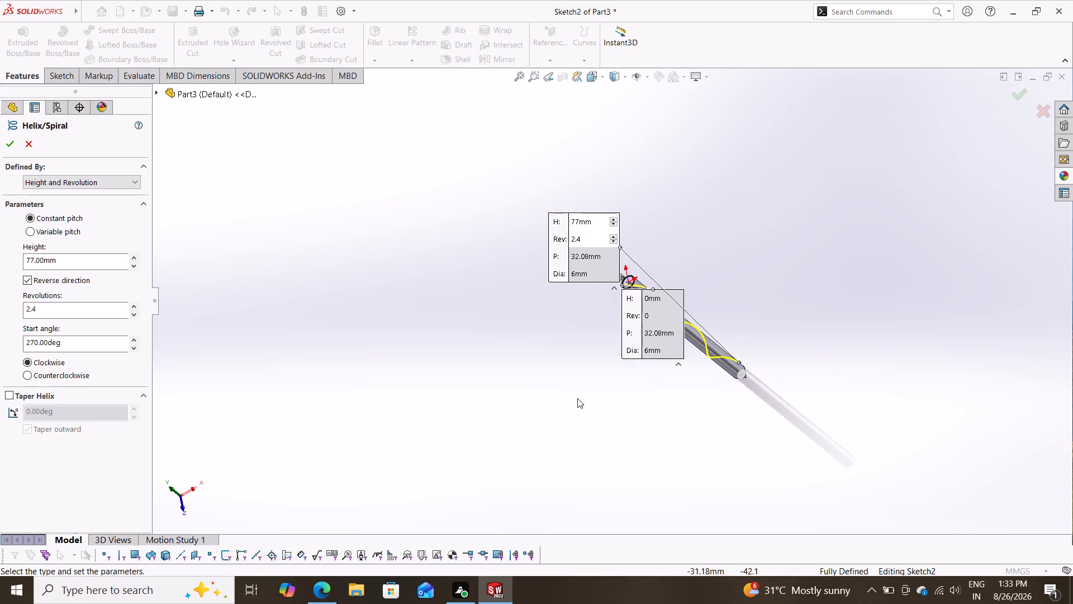
{"action": "scroll", "coordinate": [593, 398], "scroll_direction": "down", "scroll_amount": 1}
{"action": "middle_click_drag", "start_coordinate": [548, 372], "coordinate": [537, 379]}
Redefine the helix by height and pitch, with a 60 mm height and 25 mm pitch, and create it.
{"action": "left_click", "coordinate": [39, 186]}
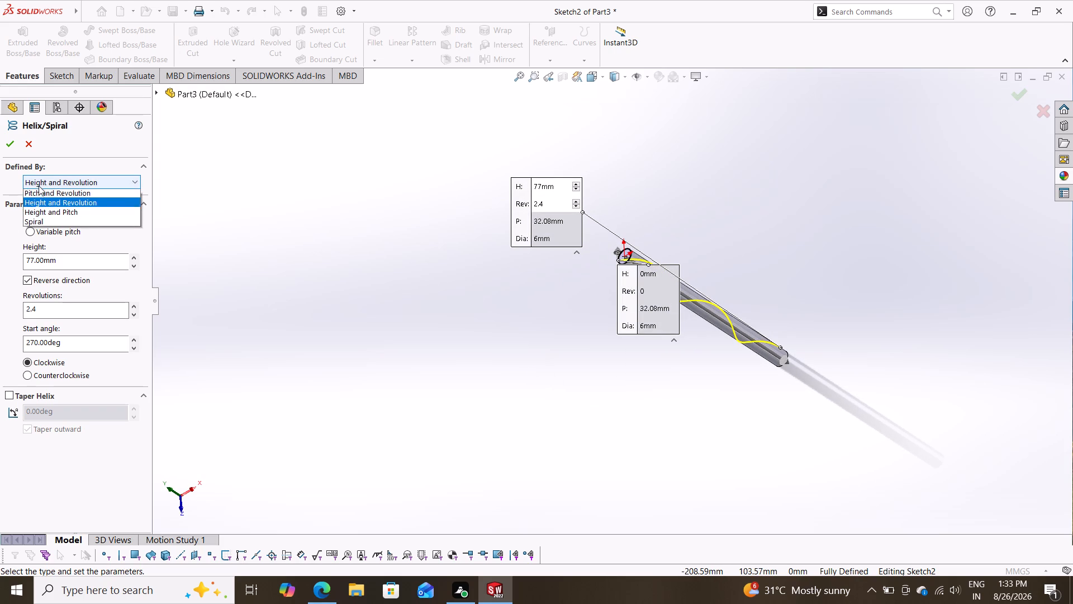
{"action": "left_click", "coordinate": [44, 211]}
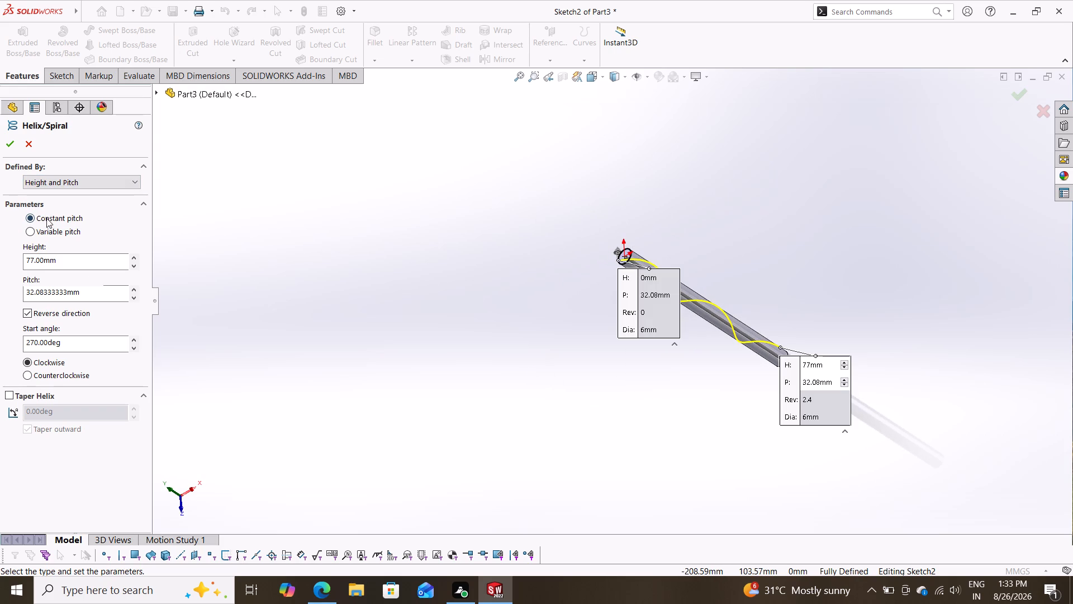
{"action": "left_click_drag", "start_coordinate": [68, 263], "coordinate": [0, 261]}
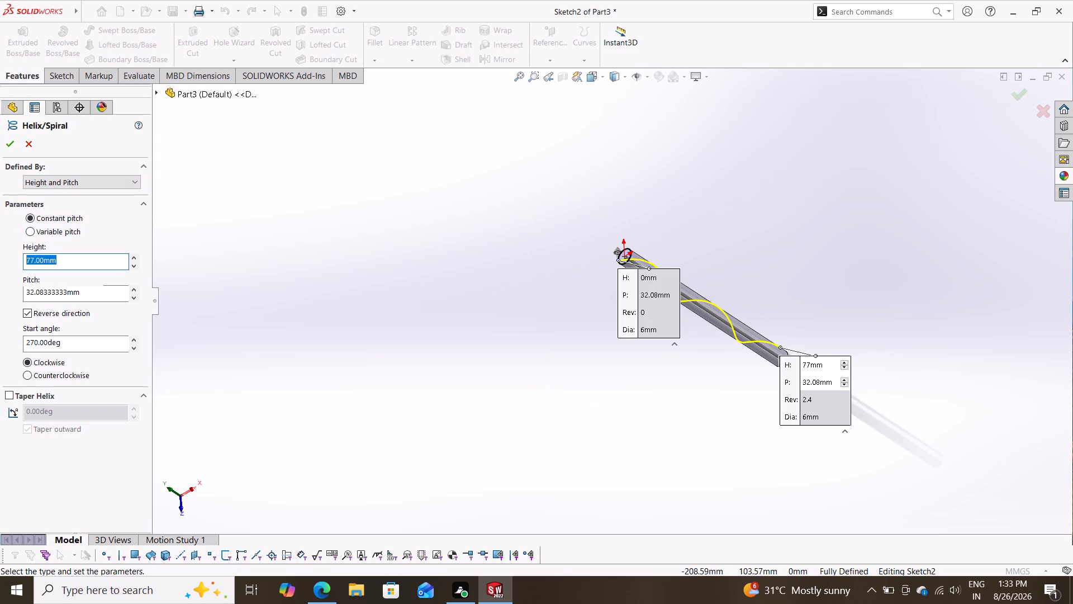
{"action": "left_click_drag", "start_coordinate": [0, 261], "coordinate": [0, 260]}
{"action": "type", "text": "60"}
{"action": "key", "text": "Return"}
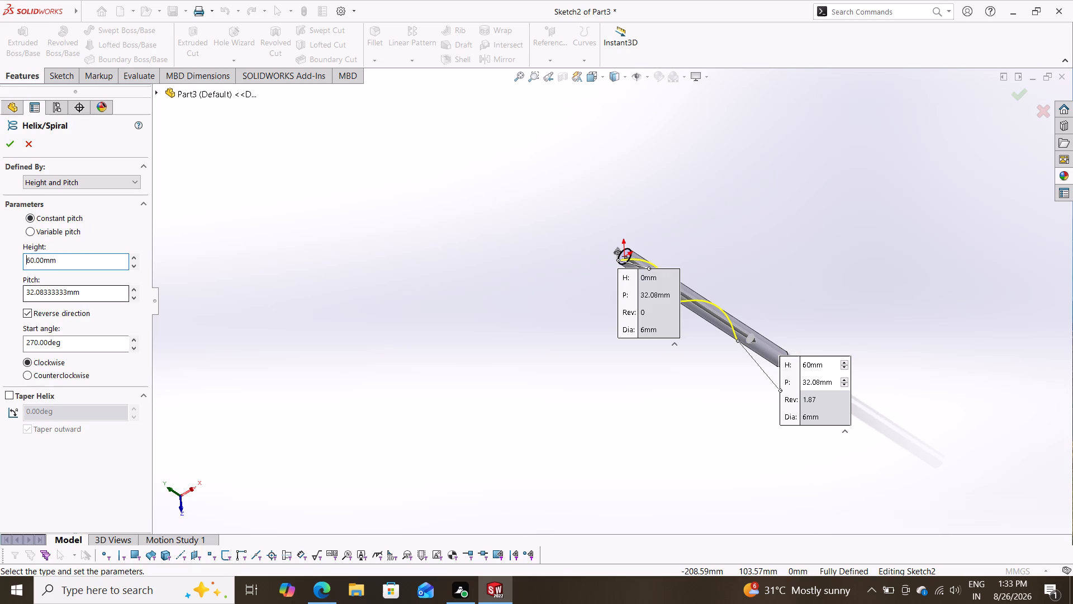
{"action": "left_click_drag", "start_coordinate": [91, 291], "coordinate": [0, 299]}
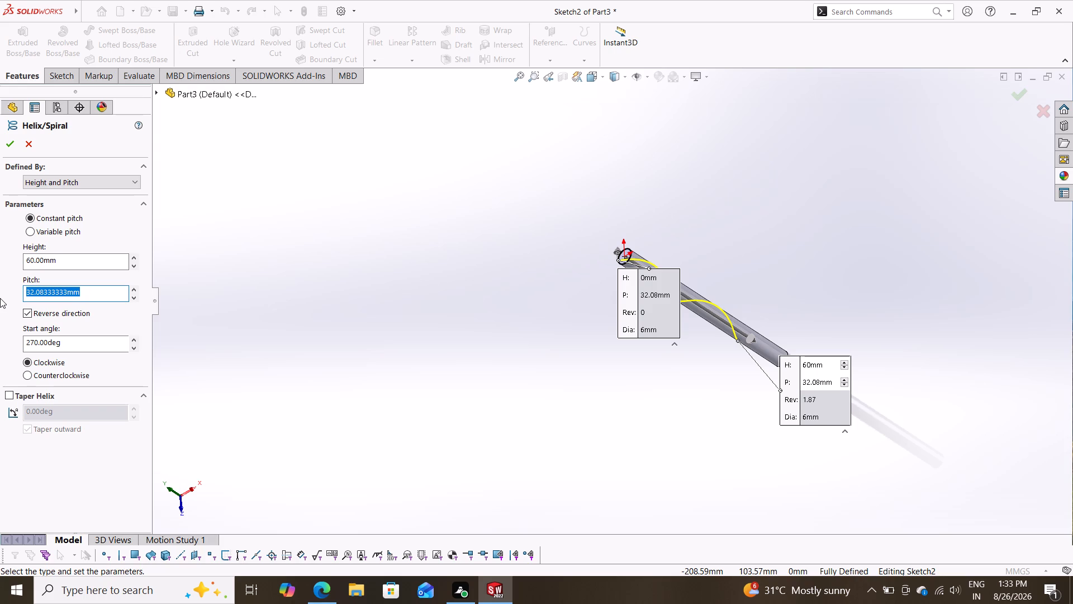
{"action": "type", "text": "25"}
{"action": "key", "text": "Return"}
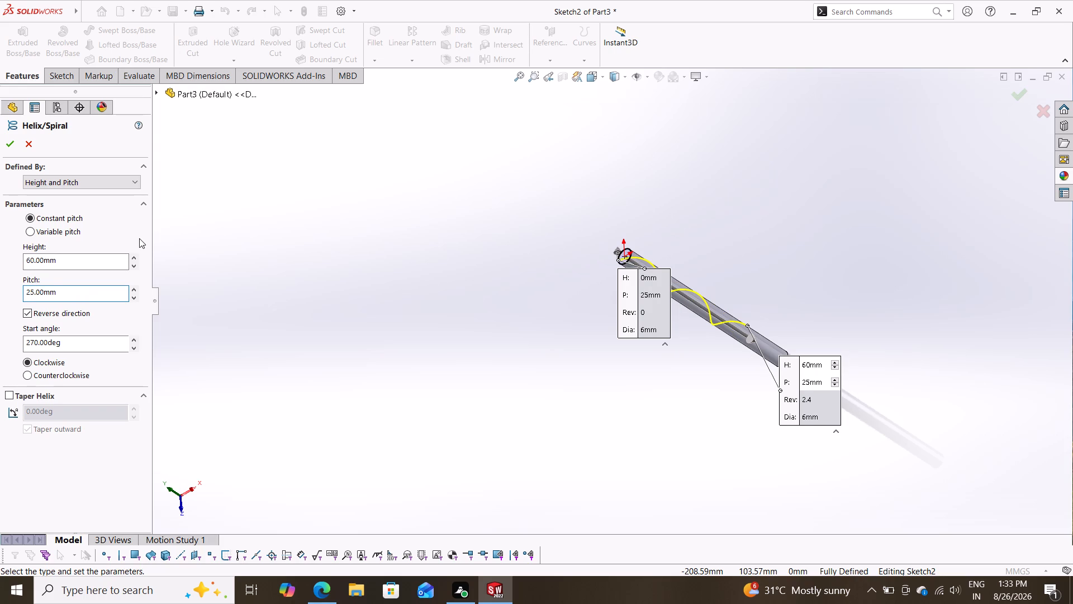
{"action": "left_click", "coordinate": [10, 145]}
Examine the created helix along the cylinder from several angles.
{"action": "middle_click_drag", "start_coordinate": [562, 359], "coordinate": [548, 361]}
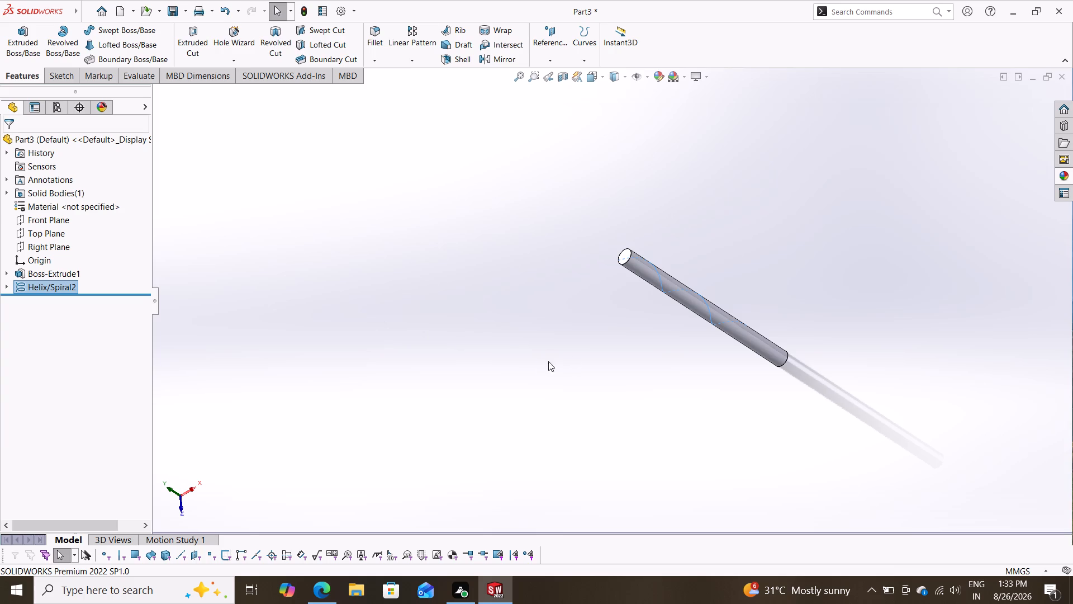
{"action": "middle_click_drag", "start_coordinate": [548, 361], "coordinate": [521, 383]}
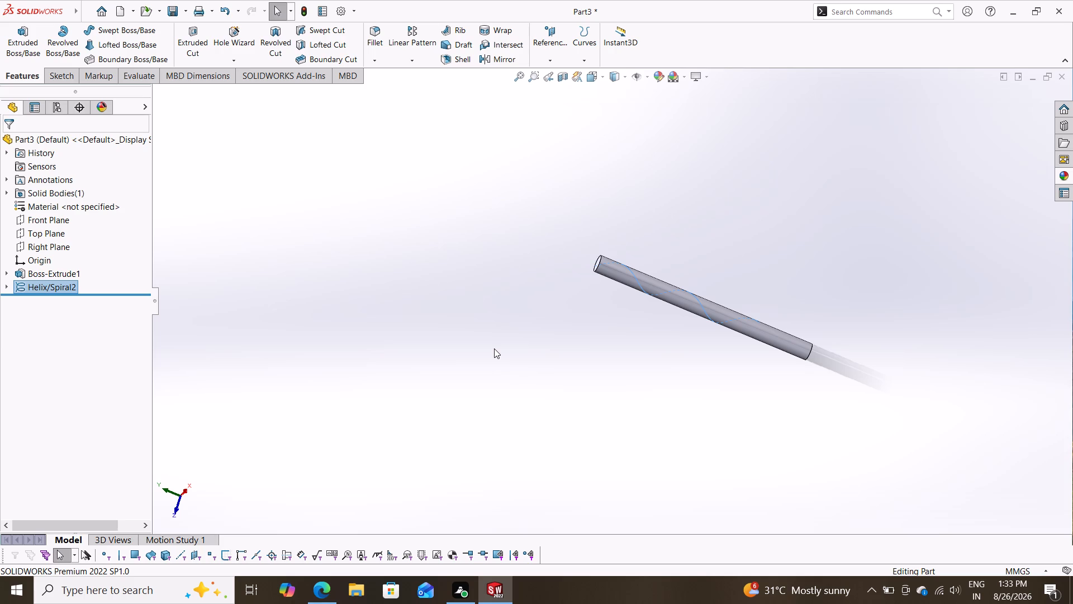
{"action": "middle_click_drag", "start_coordinate": [506, 323], "coordinate": [523, 308]}
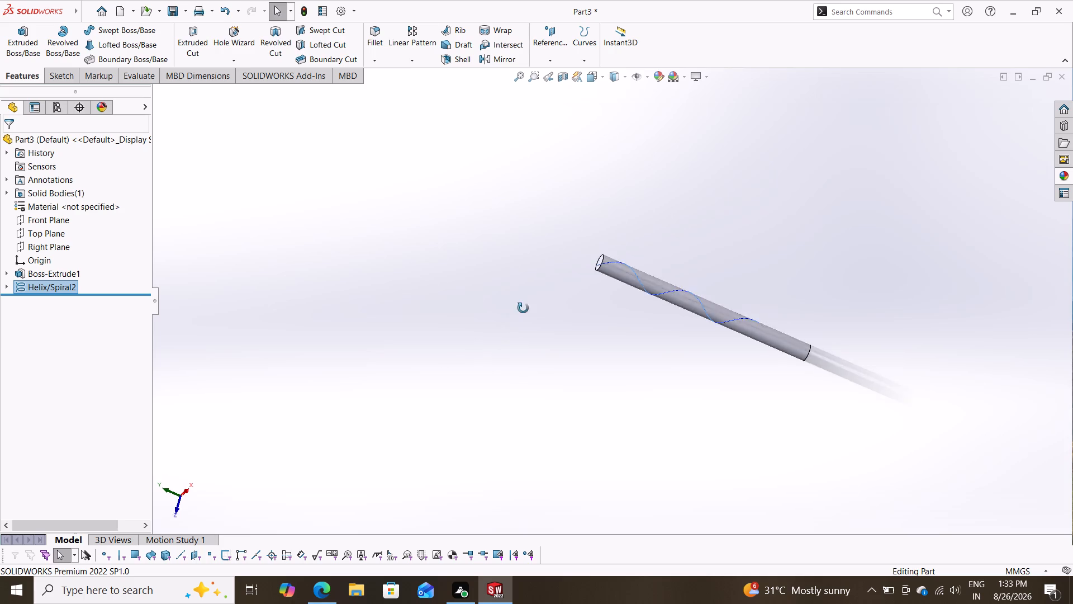
{"action": "middle_click_drag", "start_coordinate": [523, 308], "coordinate": [547, 298]}
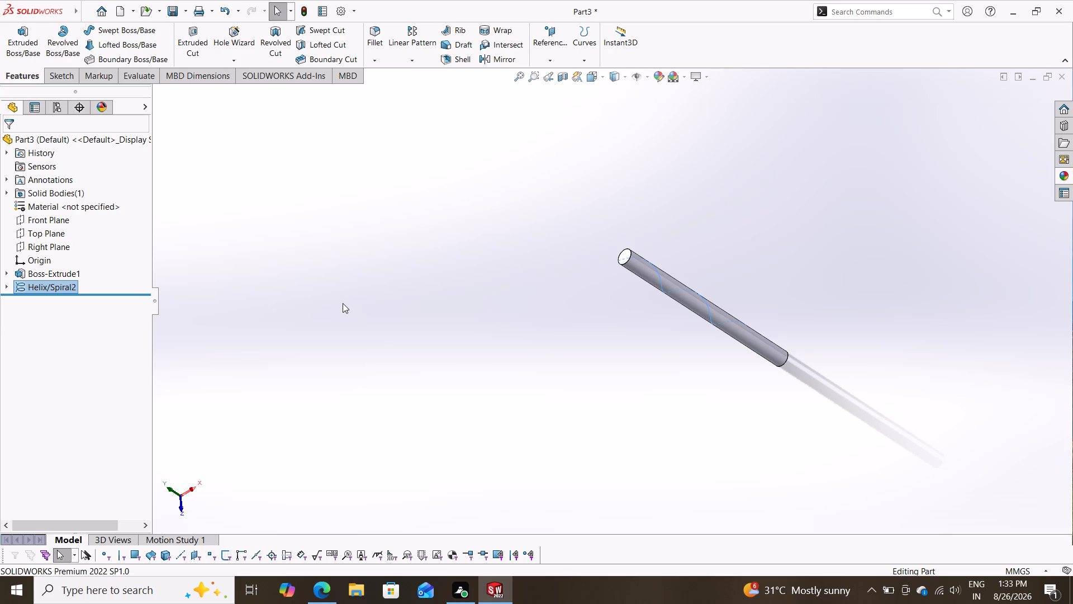
{"action": "scroll", "coordinate": [583, 298], "scroll_direction": "down", "scroll_amount": 2}
{"action": "scroll", "coordinate": [662, 309], "scroll_direction": "down", "scroll_amount": 2}
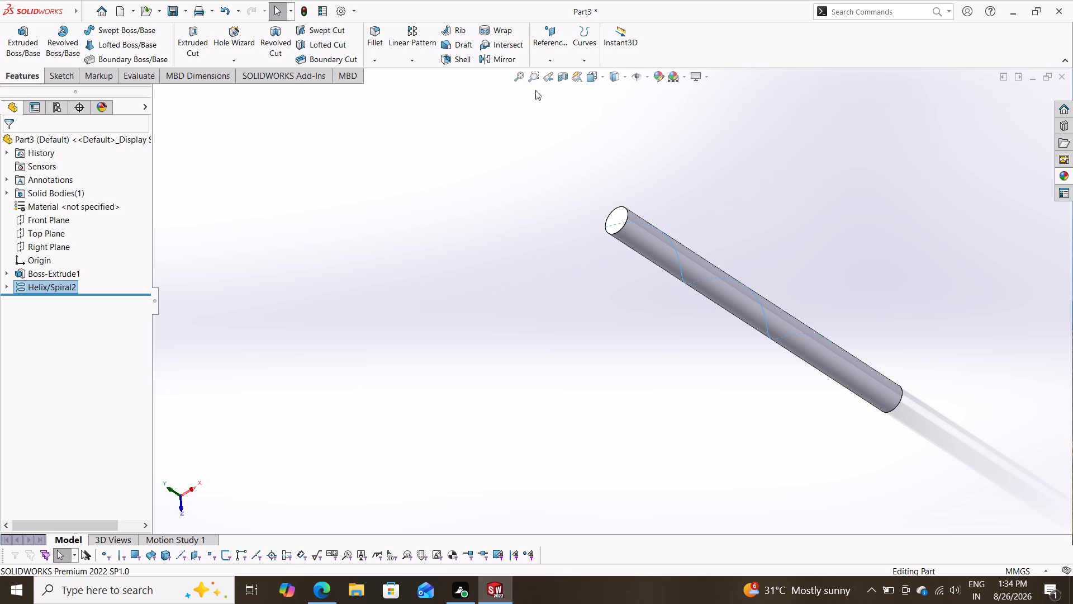
Start another helix with a sketch on the cylinder's end face and try to convert the curve along its outline.
{"action": "left_click", "coordinate": [586, 57]}
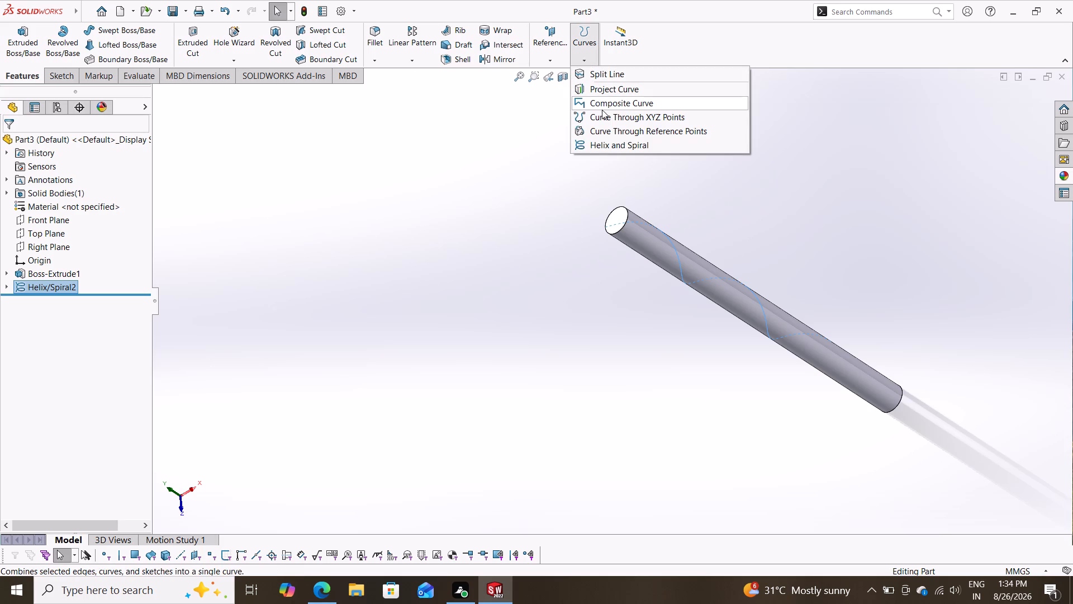
{"action": "left_click", "coordinate": [611, 139]}
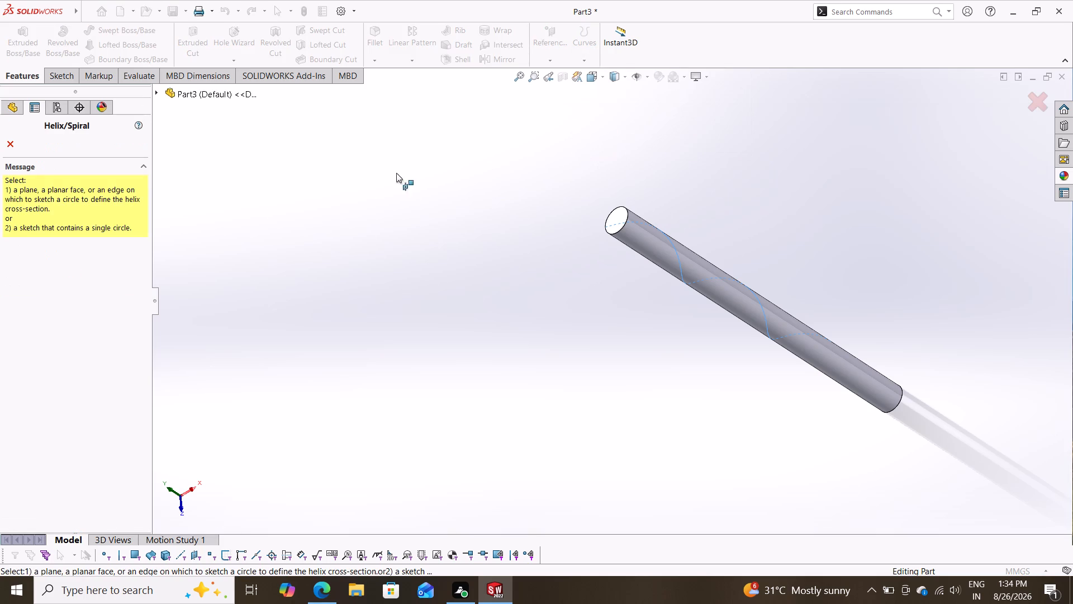
{"action": "left_click", "coordinate": [627, 211]}
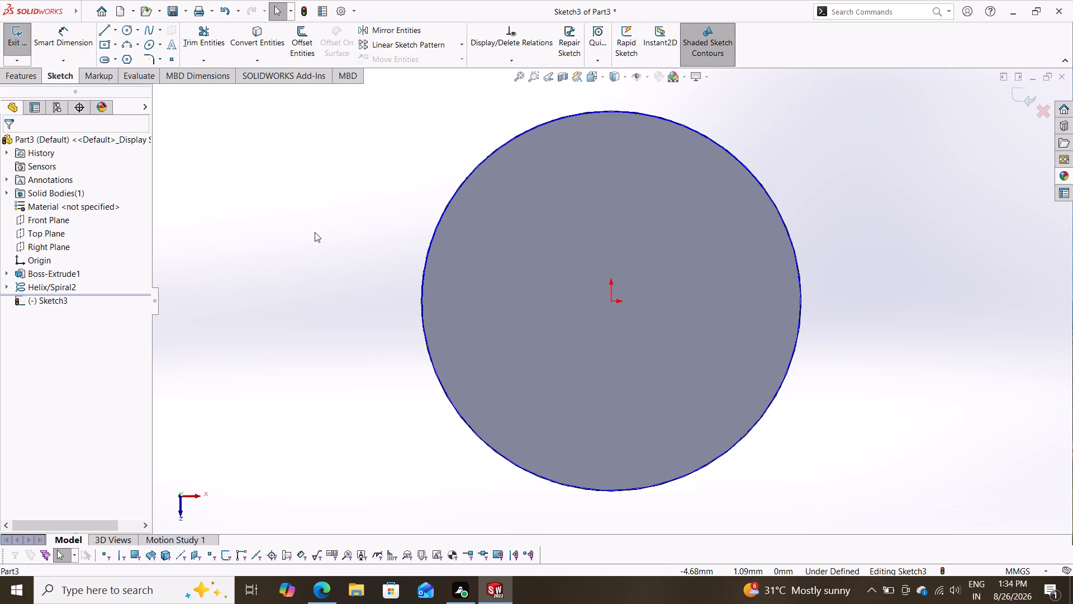
{"action": "left_click", "coordinate": [254, 31]}
{"action": "left_click", "coordinate": [781, 215]}
{"action": "left_click", "coordinate": [10, 146]}
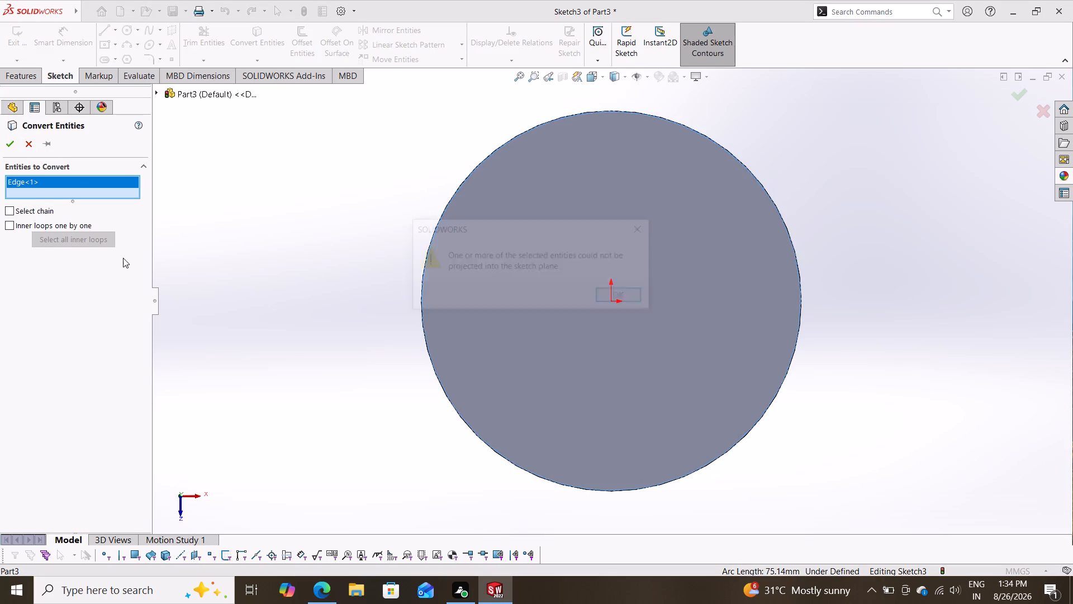
{"action": "left_click", "coordinate": [622, 293]}
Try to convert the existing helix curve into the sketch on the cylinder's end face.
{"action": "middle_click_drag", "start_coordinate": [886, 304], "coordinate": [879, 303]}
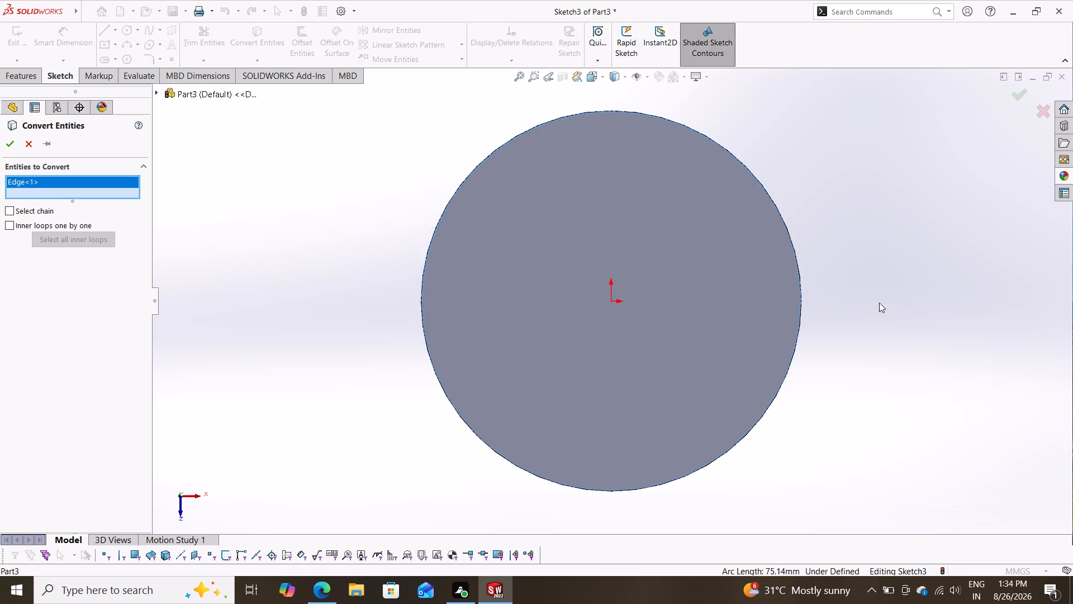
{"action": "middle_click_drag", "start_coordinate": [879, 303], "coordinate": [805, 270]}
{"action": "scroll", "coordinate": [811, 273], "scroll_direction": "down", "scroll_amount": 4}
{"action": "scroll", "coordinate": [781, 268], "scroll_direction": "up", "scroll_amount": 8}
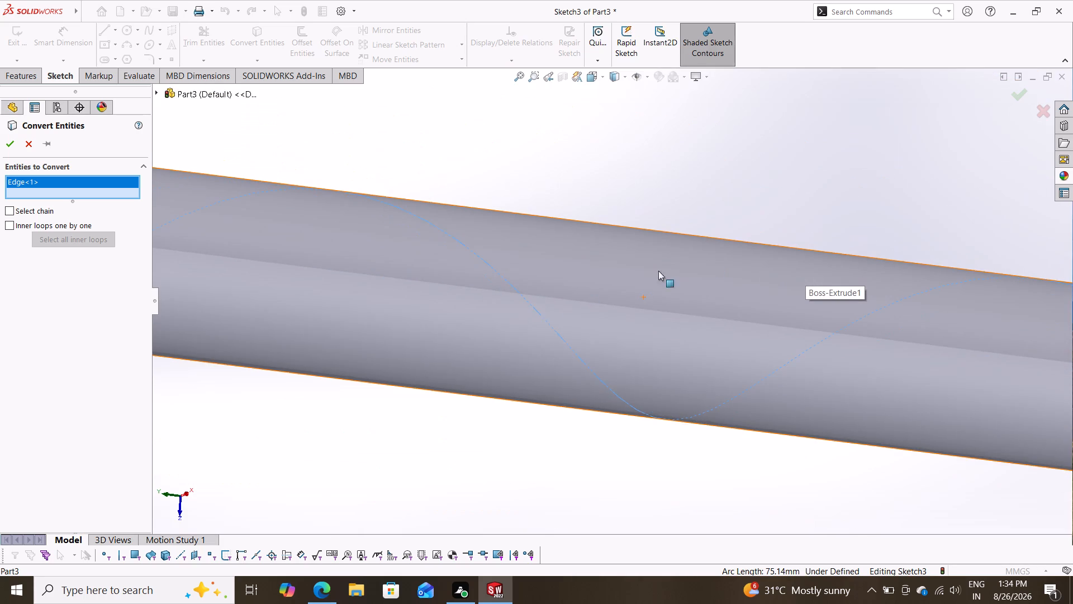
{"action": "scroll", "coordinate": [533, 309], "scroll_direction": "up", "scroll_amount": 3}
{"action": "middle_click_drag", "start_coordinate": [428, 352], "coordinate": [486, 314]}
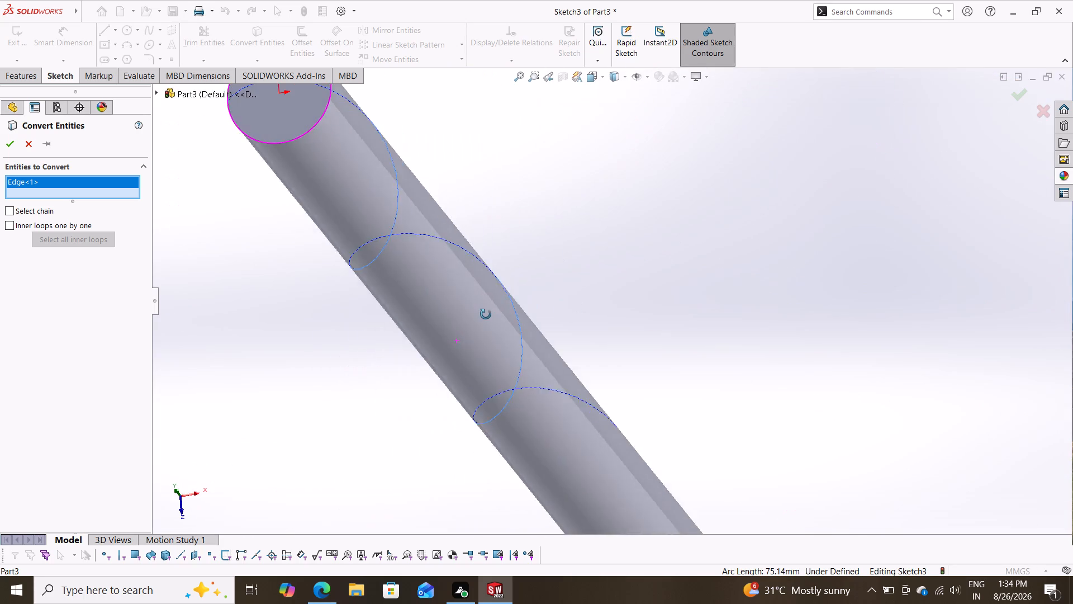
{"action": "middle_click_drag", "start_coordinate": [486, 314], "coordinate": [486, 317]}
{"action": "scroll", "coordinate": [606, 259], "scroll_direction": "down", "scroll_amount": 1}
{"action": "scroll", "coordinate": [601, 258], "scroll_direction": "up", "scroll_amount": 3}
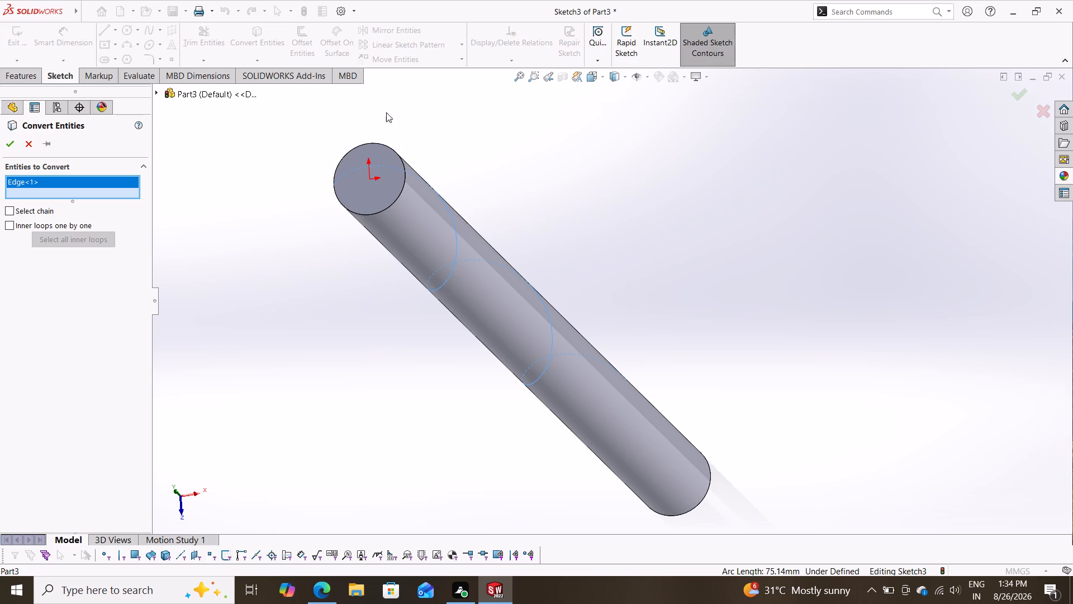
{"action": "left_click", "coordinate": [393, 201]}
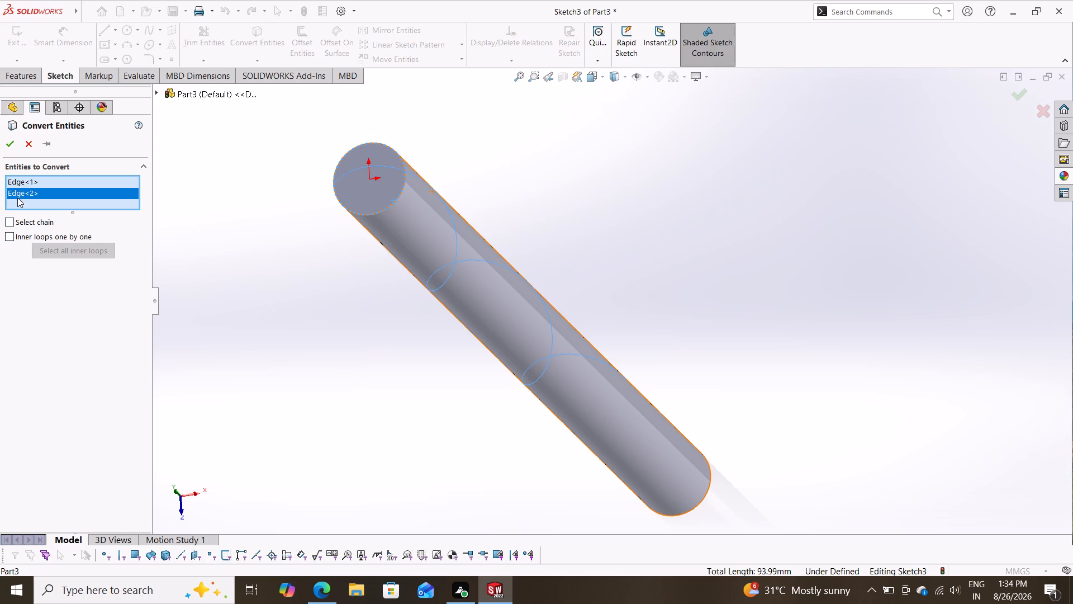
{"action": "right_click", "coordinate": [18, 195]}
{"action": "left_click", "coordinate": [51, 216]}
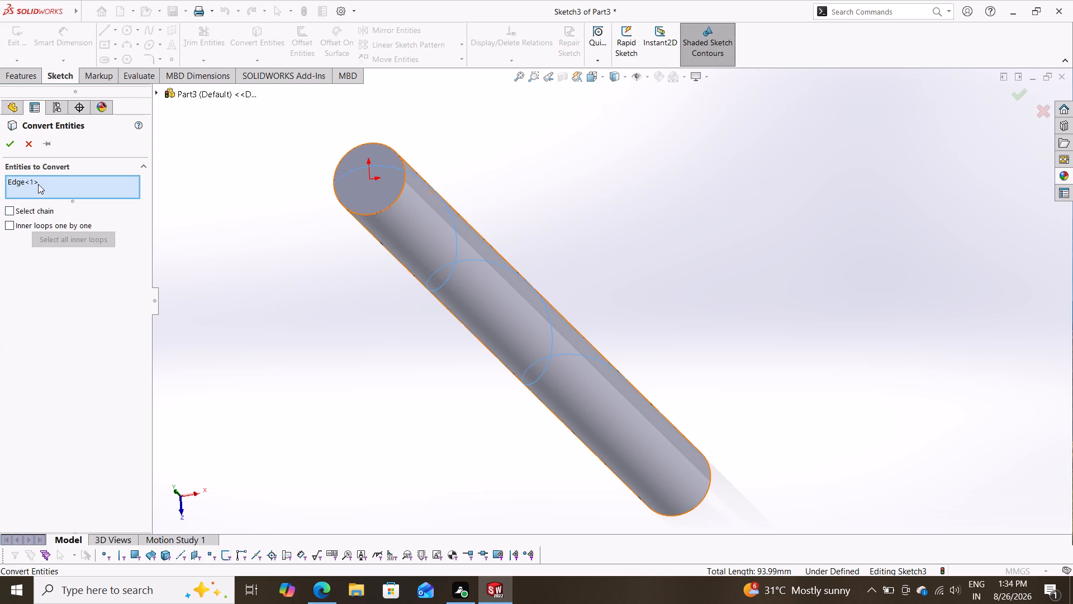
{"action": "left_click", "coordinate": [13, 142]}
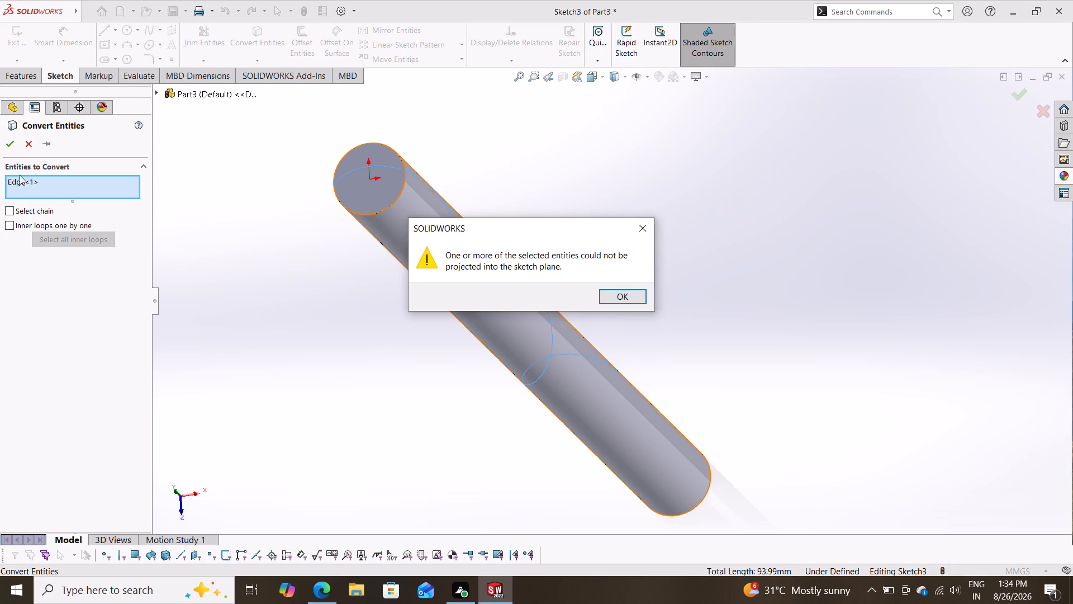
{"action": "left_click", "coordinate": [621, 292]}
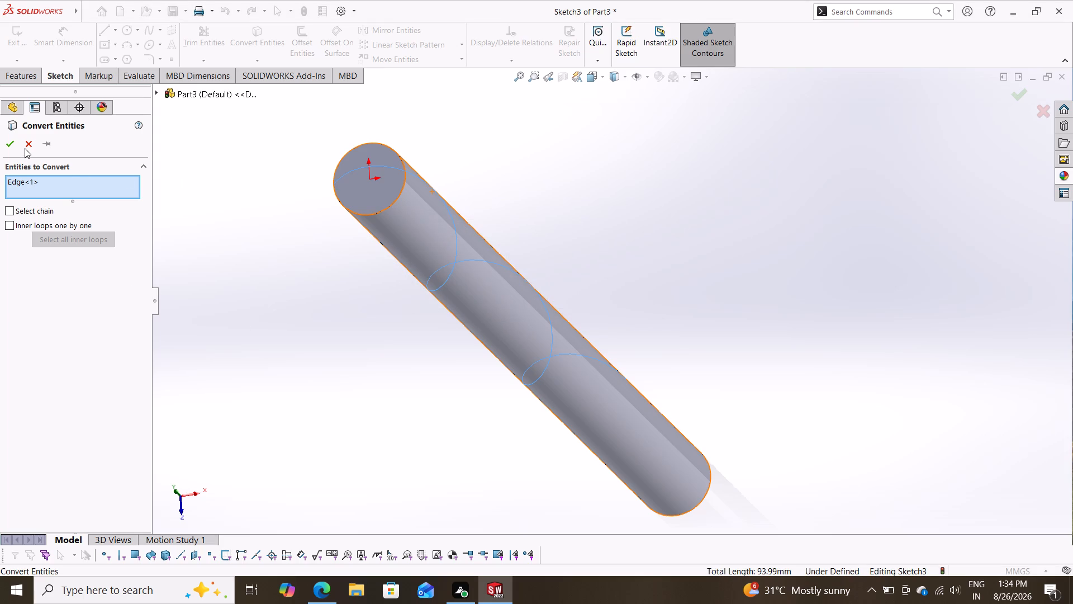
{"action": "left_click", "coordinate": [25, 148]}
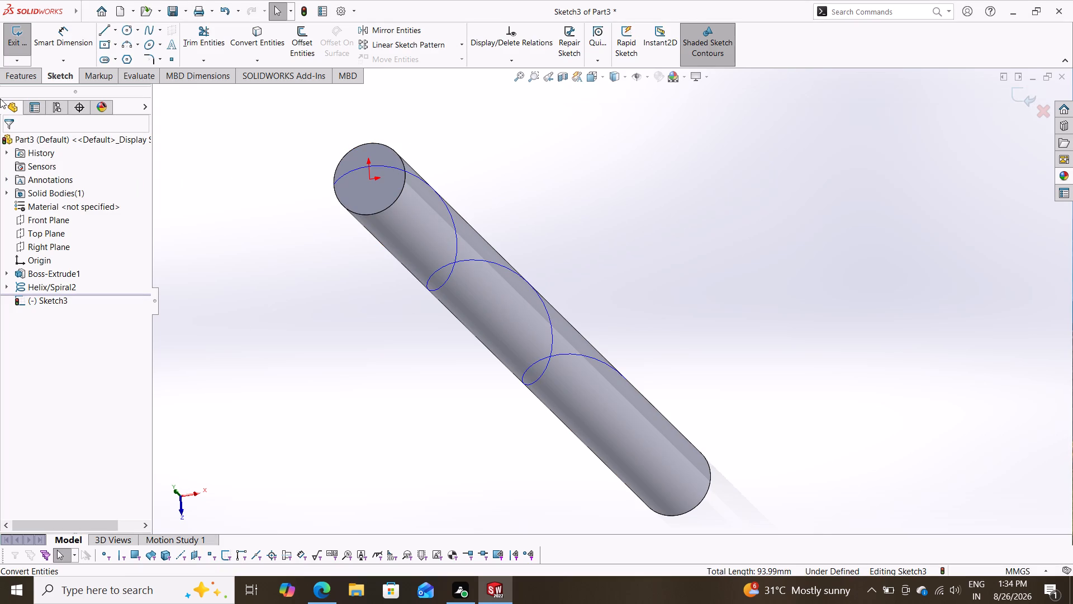
Leave the empty end-face sketch and delete the existing helix from the cylinder.
{"action": "left_click", "coordinate": [24, 77]}
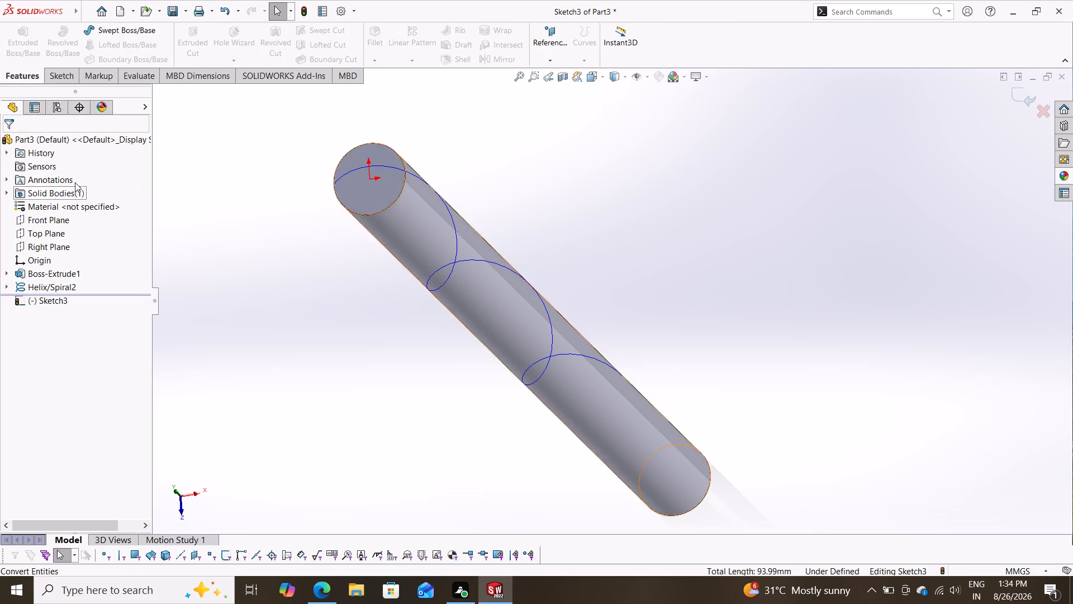
{"action": "left_click", "coordinate": [555, 59]}
{"action": "left_click", "coordinate": [559, 59]}
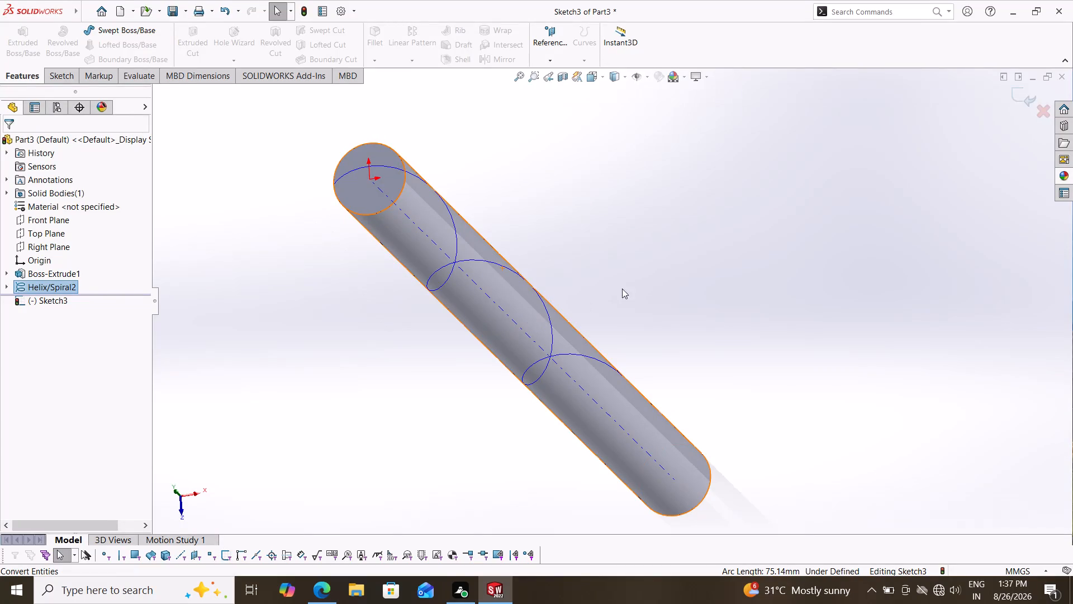
{"action": "scroll", "coordinate": [675, 270], "scroll_direction": "down", "scroll_amount": 1}
{"action": "middle_click_drag", "start_coordinate": [567, 308], "coordinate": [558, 315]}
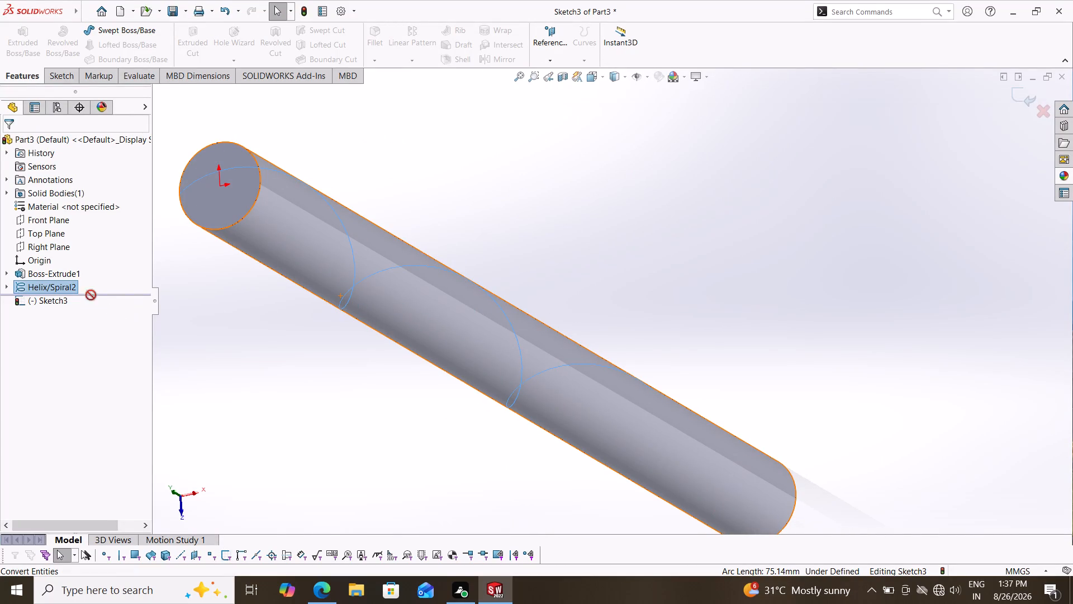
{"action": "right_click", "coordinate": [50, 286]}
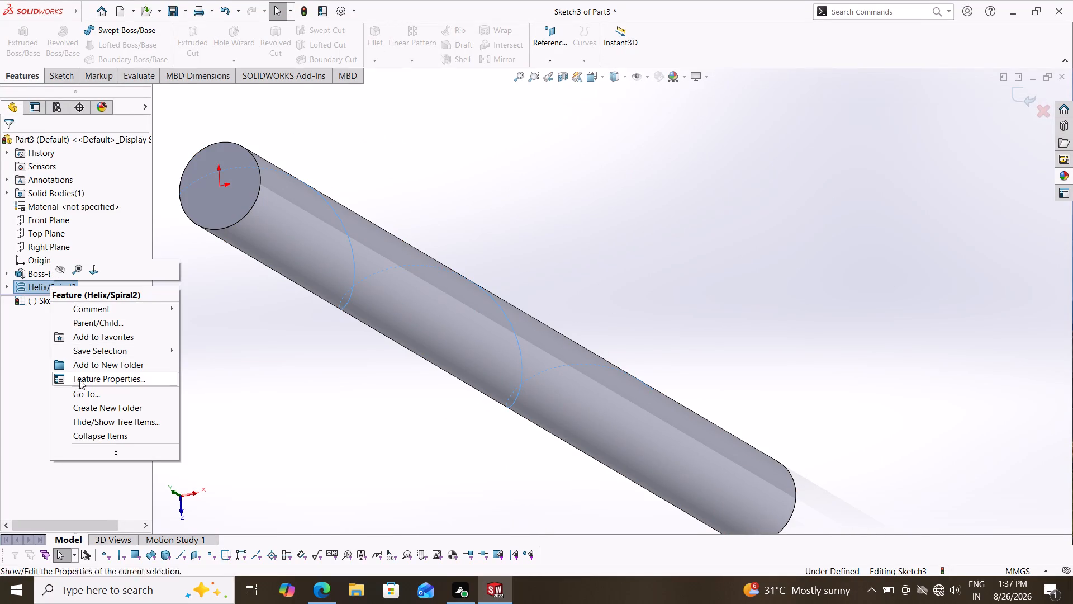
{"action": "left_click", "coordinate": [1033, 99]}
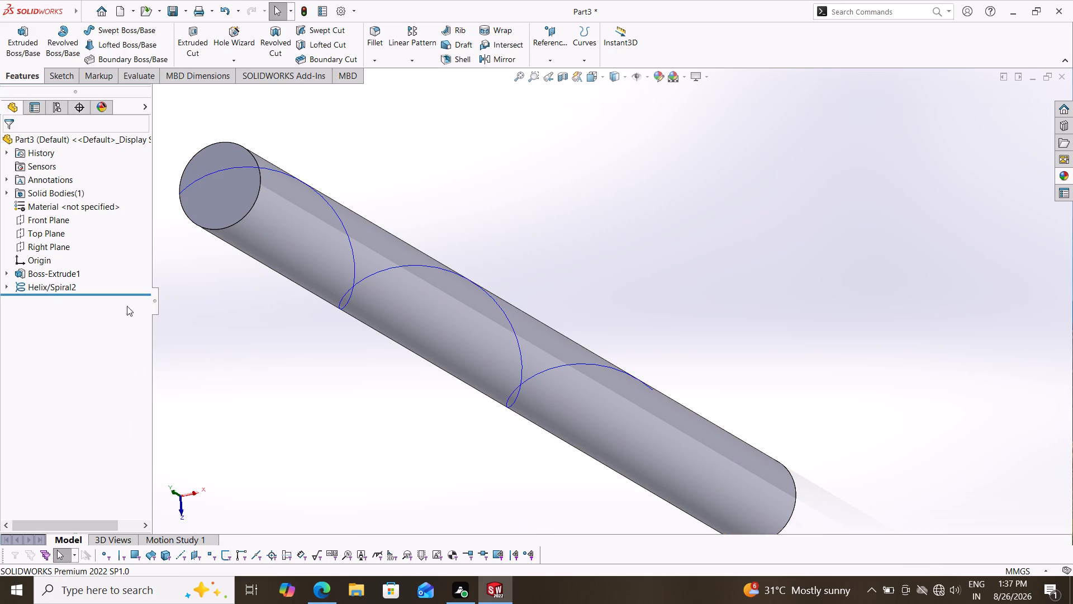
{"action": "right_click", "coordinate": [60, 286]}
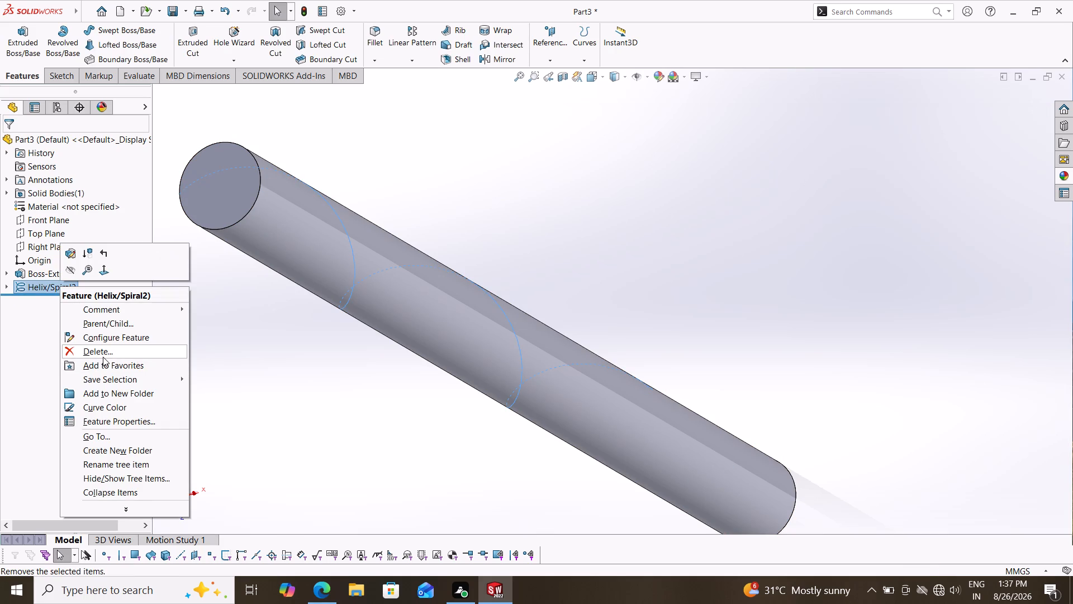
{"action": "left_click", "coordinate": [103, 357]}
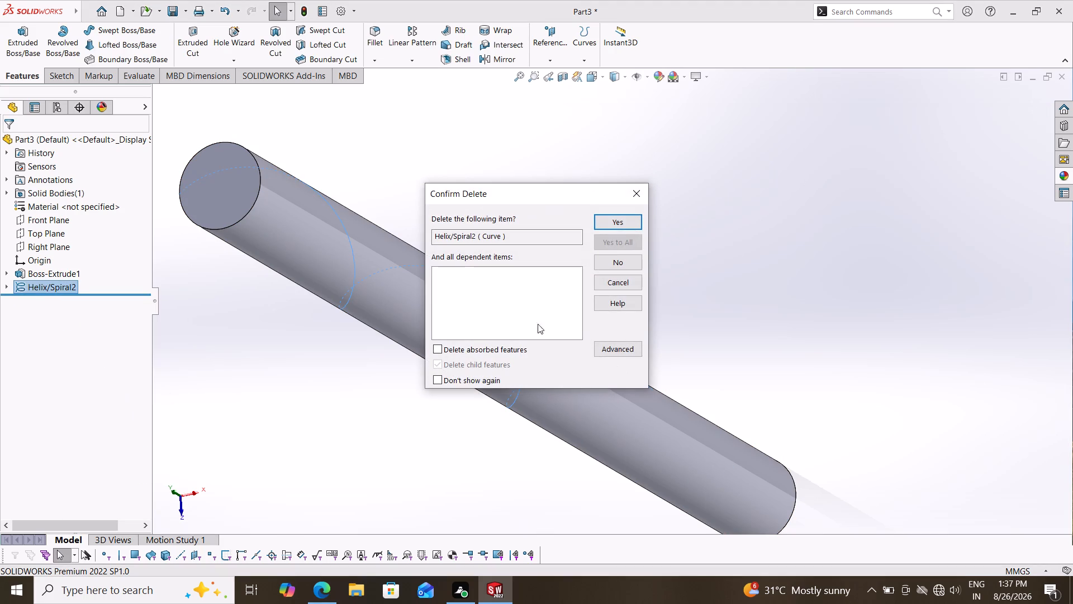
{"action": "left_click", "coordinate": [631, 216]}
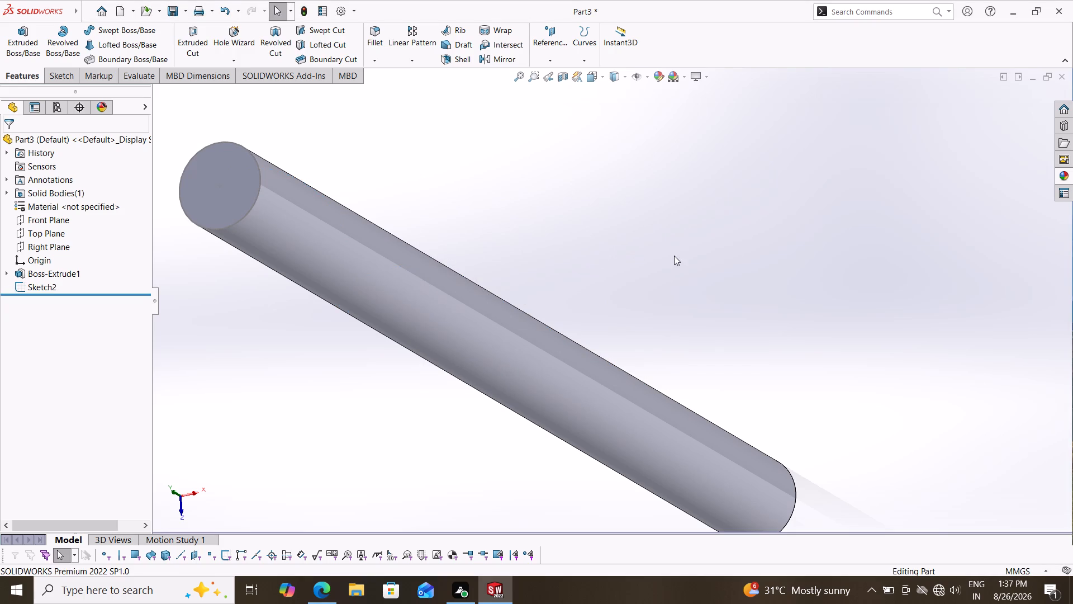
Start a sketch on the cylinder's end face and convert the face's circular outline into it.
{"action": "scroll", "coordinate": [536, 286], "scroll_direction": "down", "scroll_amount": 1}
{"action": "scroll", "coordinate": [536, 286], "scroll_direction": "up", "scroll_amount": 5}
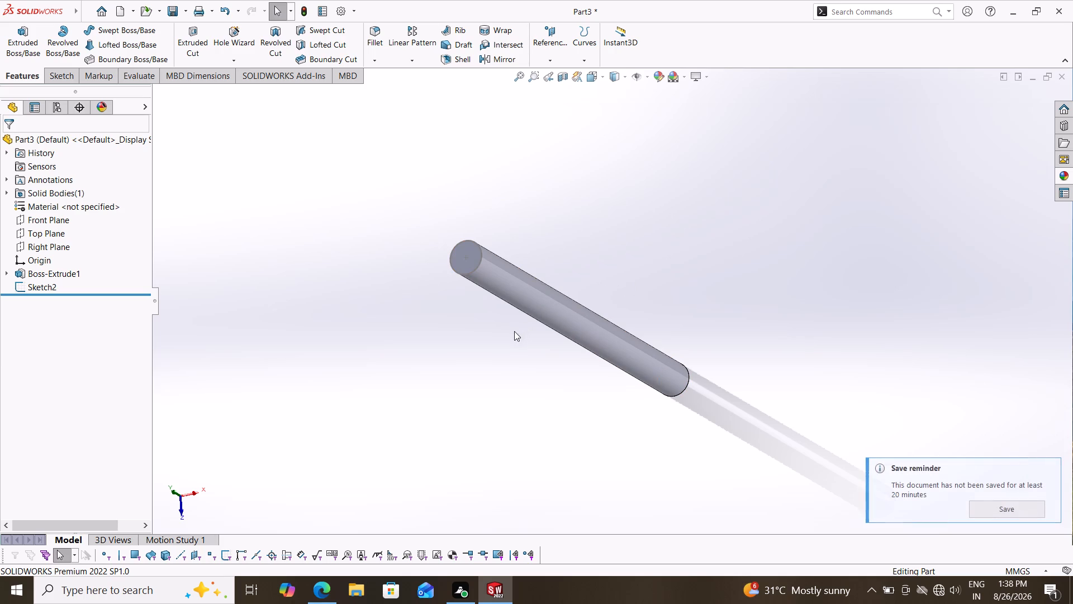
{"action": "middle_click_drag", "start_coordinate": [651, 294], "coordinate": [621, 296]}
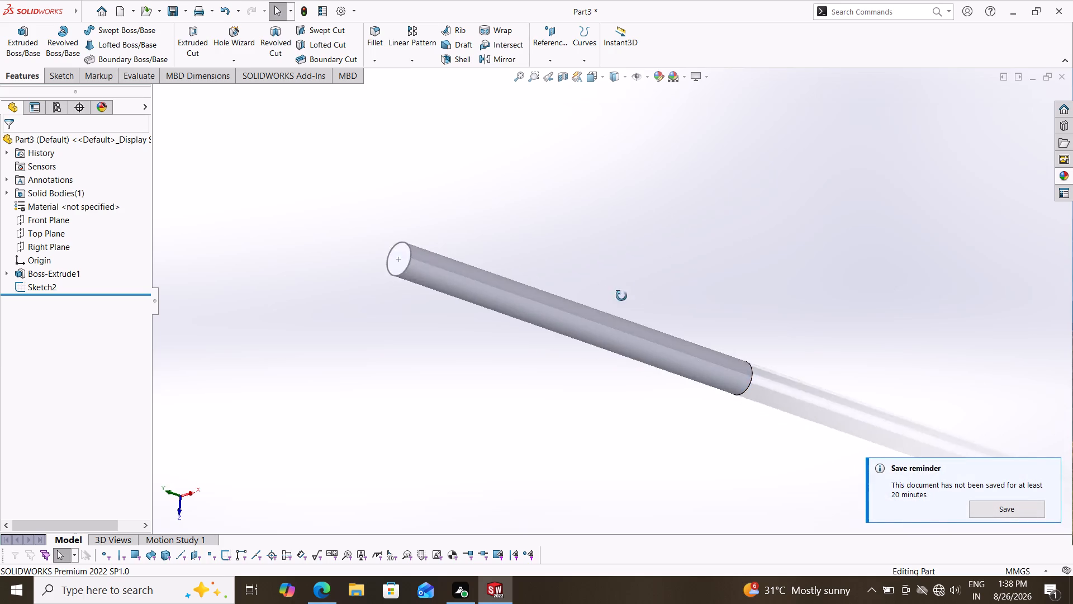
{"action": "middle_click_drag", "start_coordinate": [621, 296], "coordinate": [625, 314]}
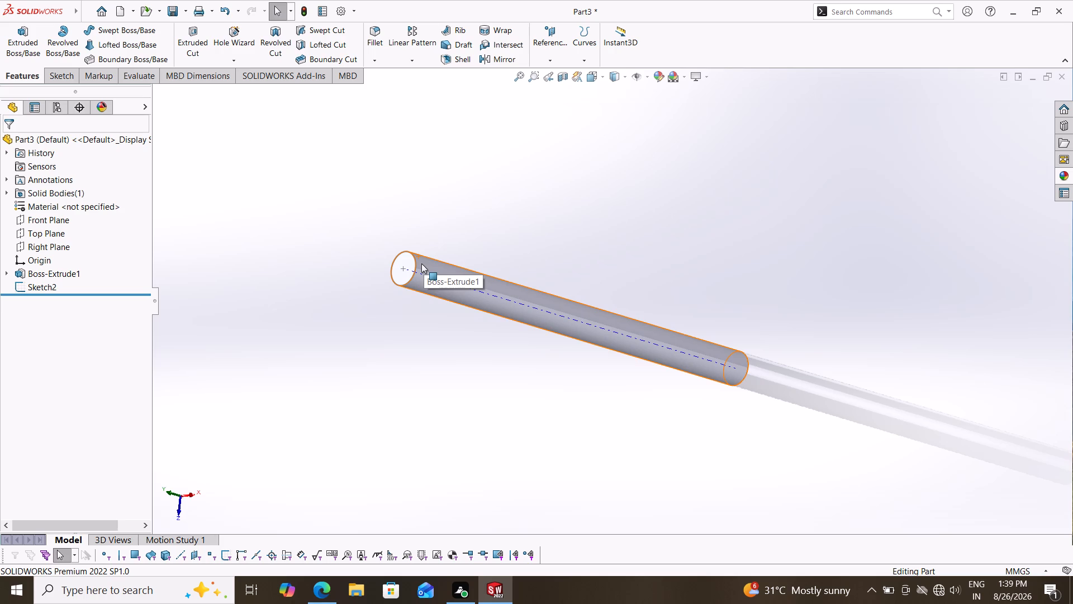
{"action": "left_click", "coordinate": [400, 272]}
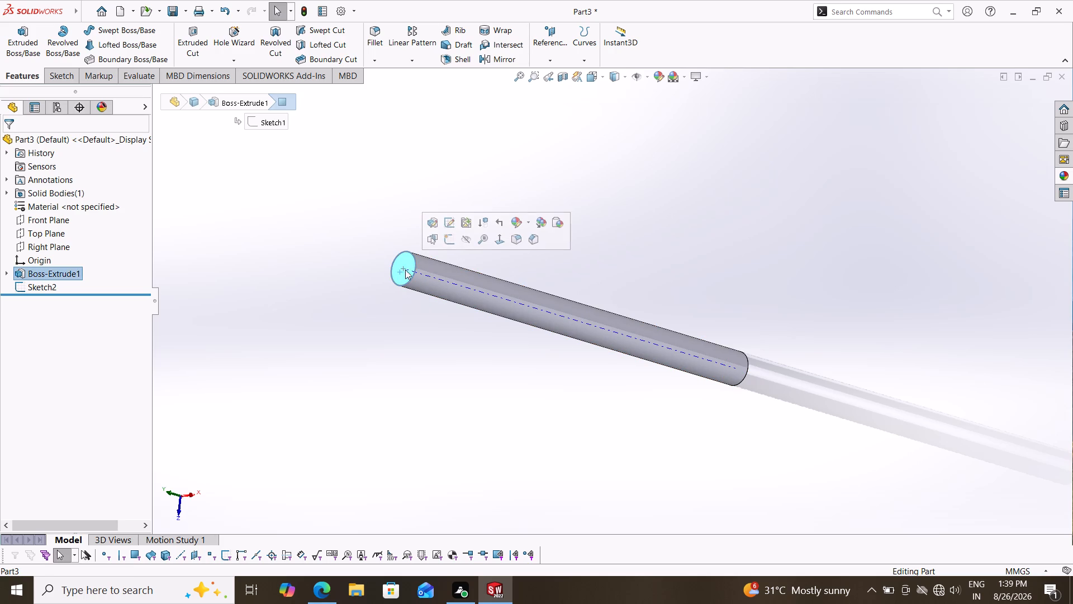
{"action": "left_click", "coordinate": [448, 237]}
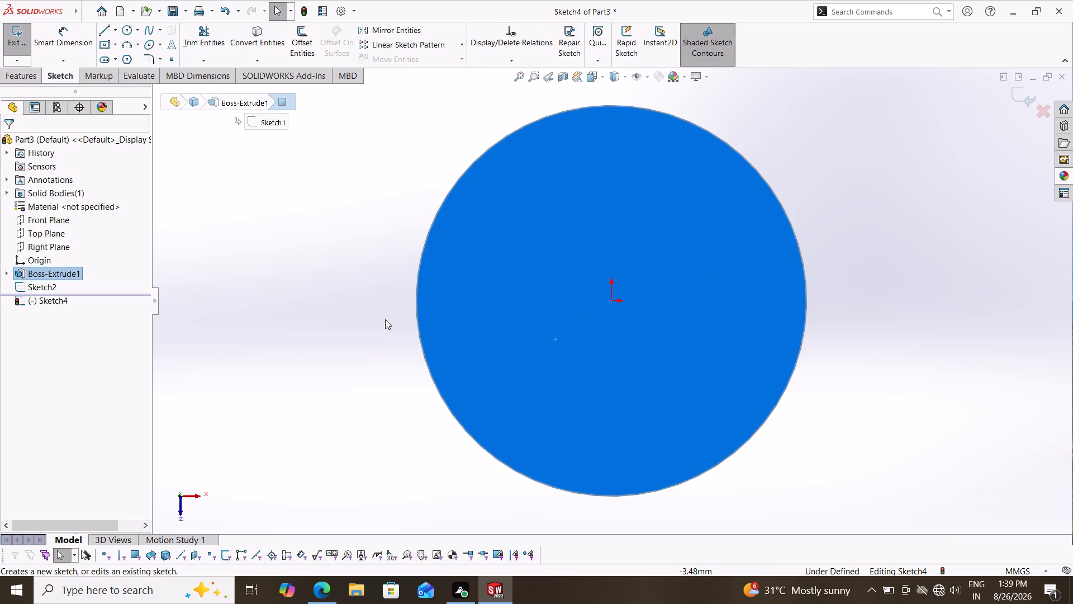
{"action": "left_click", "coordinate": [265, 34]}
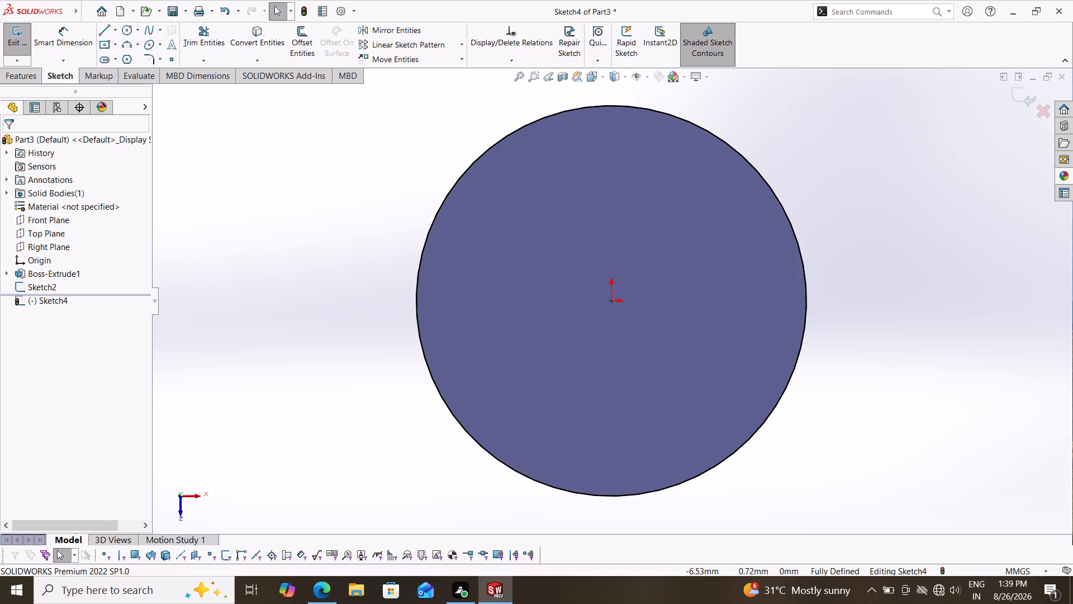
Create a clockwise helix from the end-face circle along the cylinder, 60 mm high with 25 mm pitch and a 180° start angle.
{"action": "left_click", "coordinate": [23, 76]}
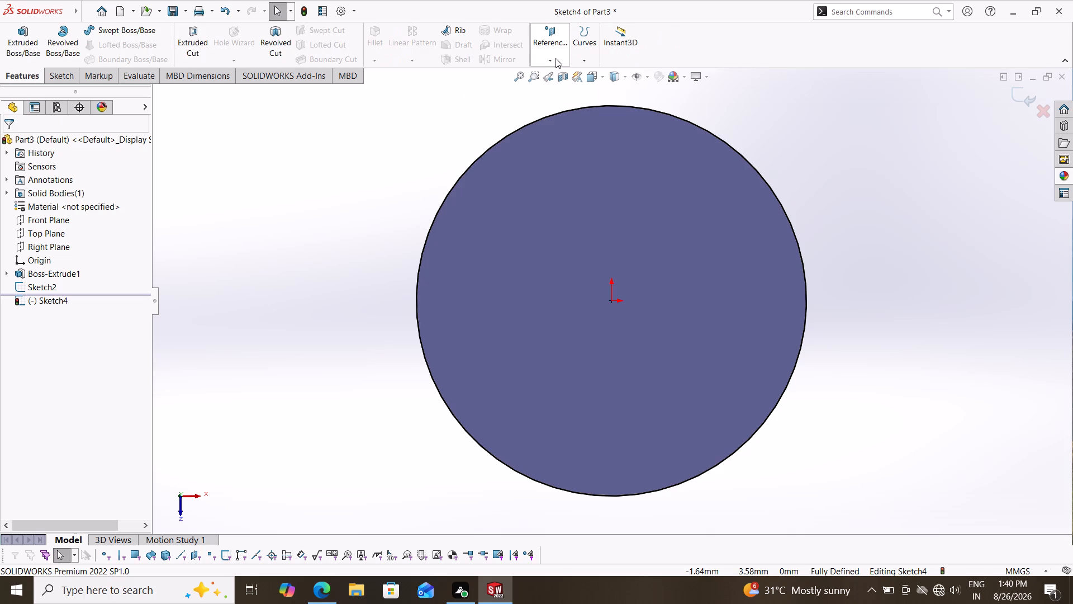
{"action": "left_click", "coordinate": [553, 59]}
{"action": "left_click", "coordinate": [585, 54]}
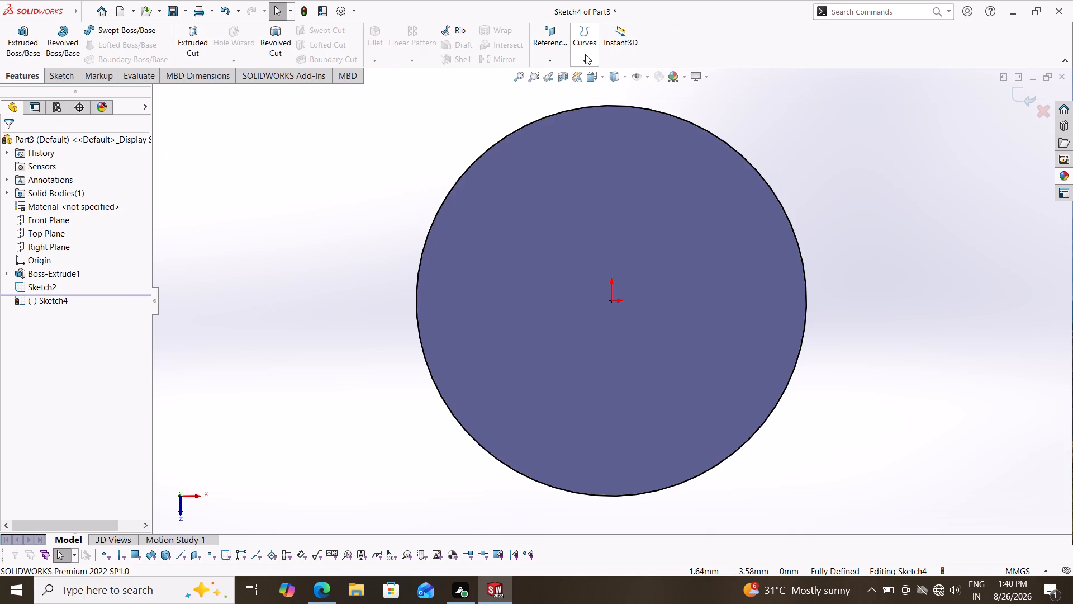
{"action": "left_click", "coordinate": [586, 54]}
{"action": "left_click", "coordinate": [596, 91]}
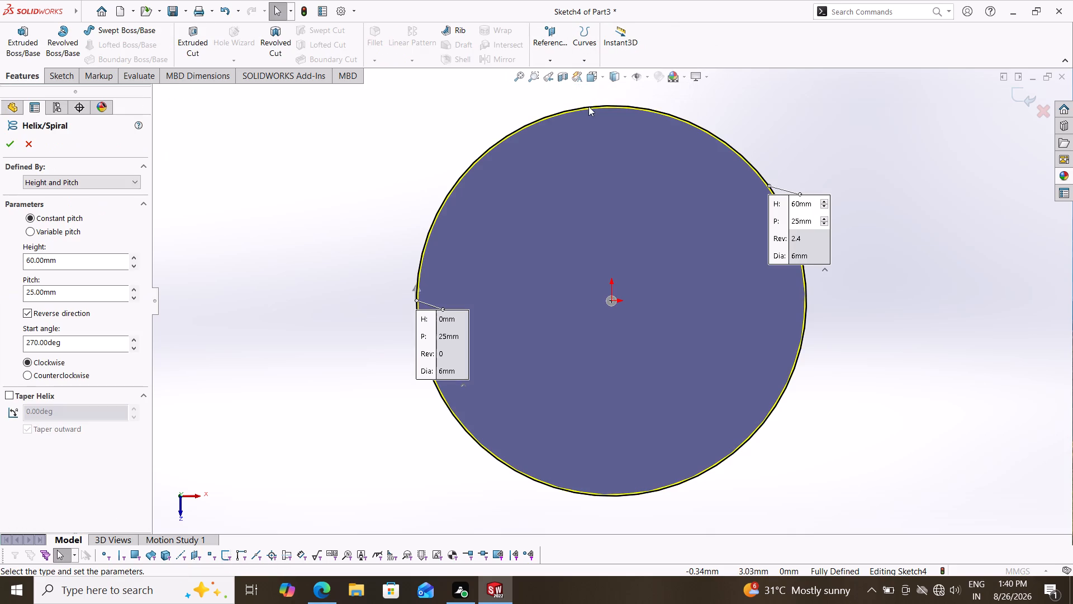
{"action": "middle_click_drag", "start_coordinate": [828, 154], "coordinate": [778, 172]}
{"action": "scroll", "coordinate": [764, 173], "scroll_direction": "down", "scroll_amount": 3}
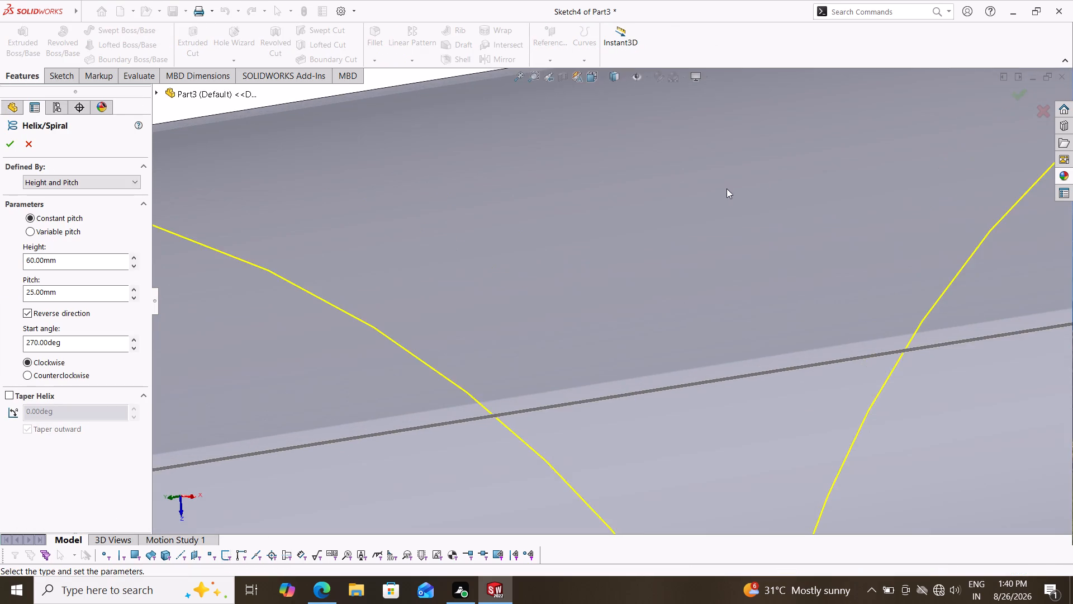
{"action": "scroll", "coordinate": [721, 188], "scroll_direction": "up", "scroll_amount": 6}
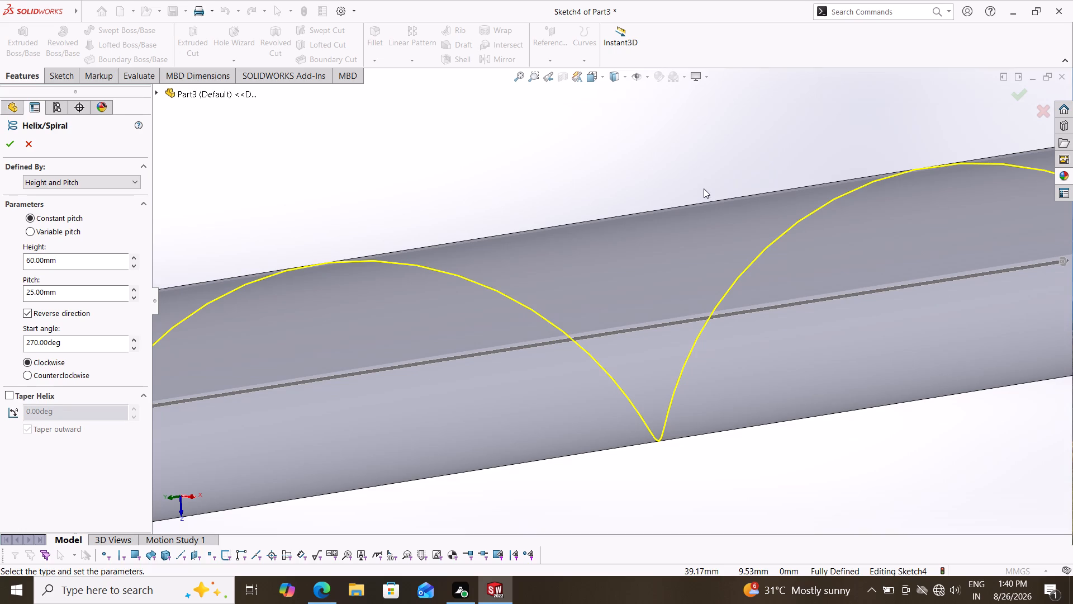
{"action": "scroll", "coordinate": [635, 216], "scroll_direction": "up", "scroll_amount": 2}
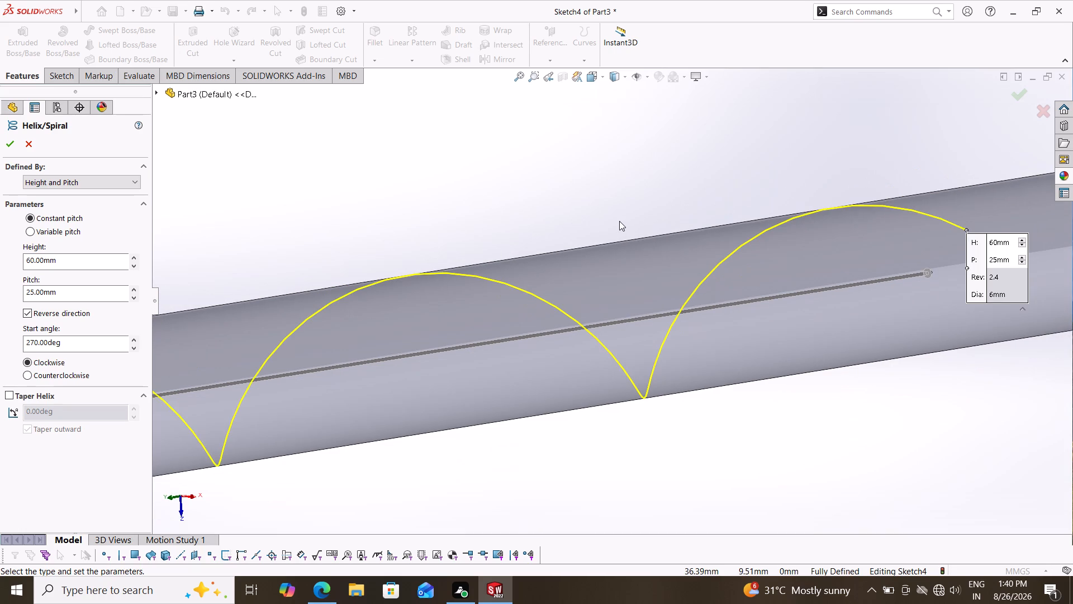
{"action": "scroll", "coordinate": [619, 221], "scroll_direction": "up", "scroll_amount": 3}
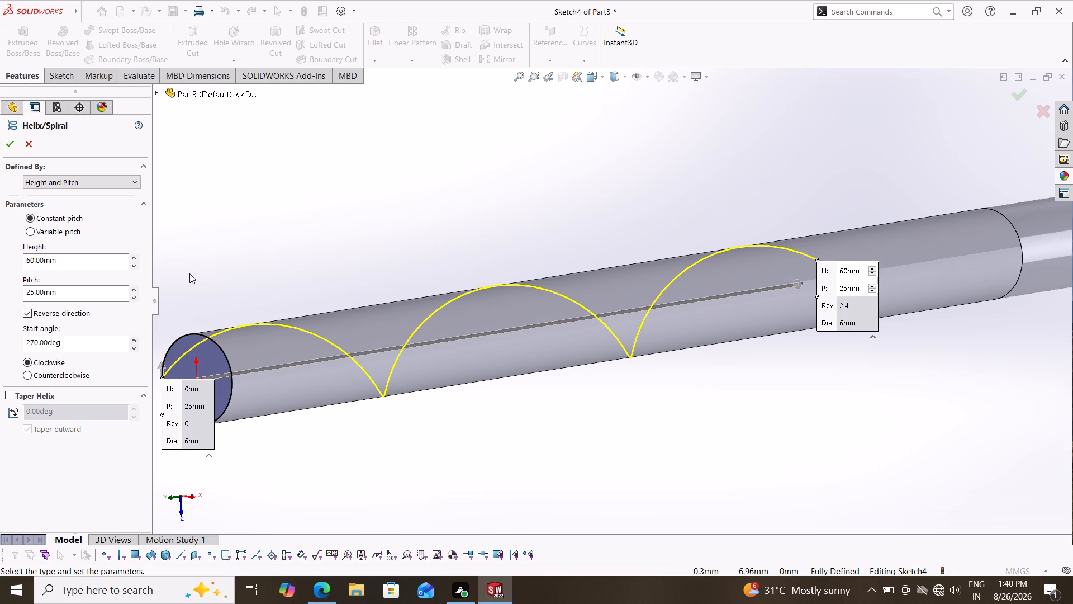
{"action": "left_click", "coordinate": [85, 337]}
{"action": "left_click_drag", "start_coordinate": [84, 338], "coordinate": [65, 336]}
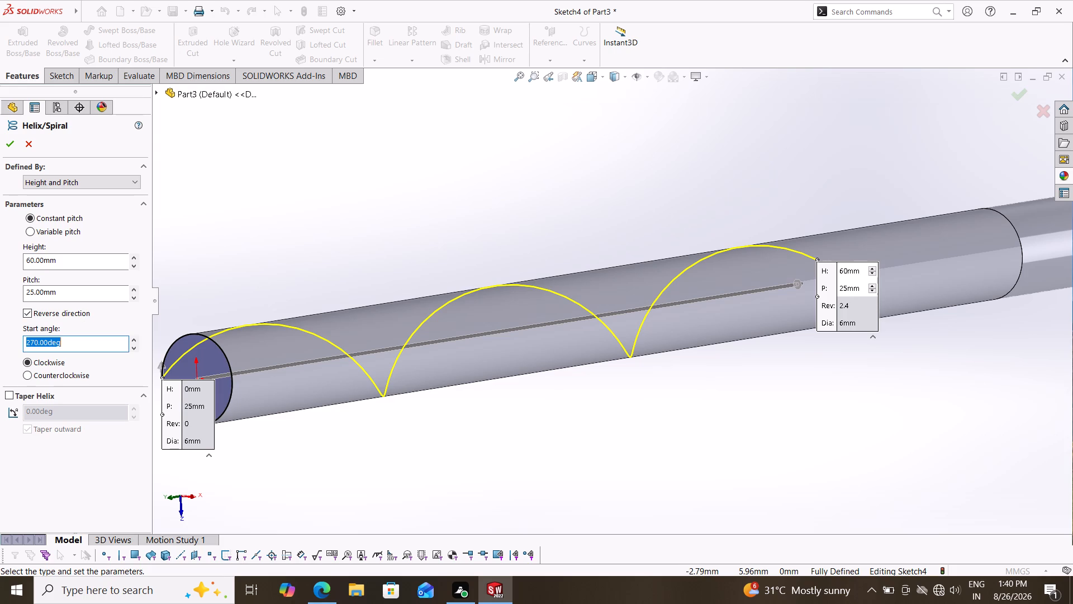
{"action": "left_click_drag", "start_coordinate": [65, 336], "coordinate": [0, 334]}
{"action": "key", "text": "1"}
{"action": "key", "text": "8"}
{"action": "key", "text": "0"}
{"action": "key", "text": "Return"}
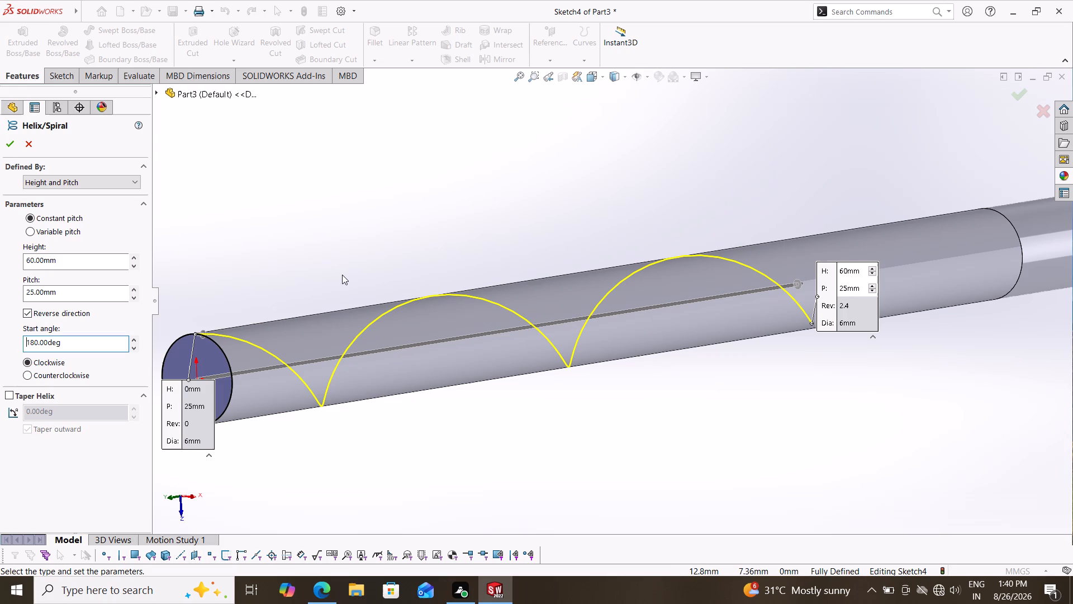
{"action": "left_click", "coordinate": [4, 144]}
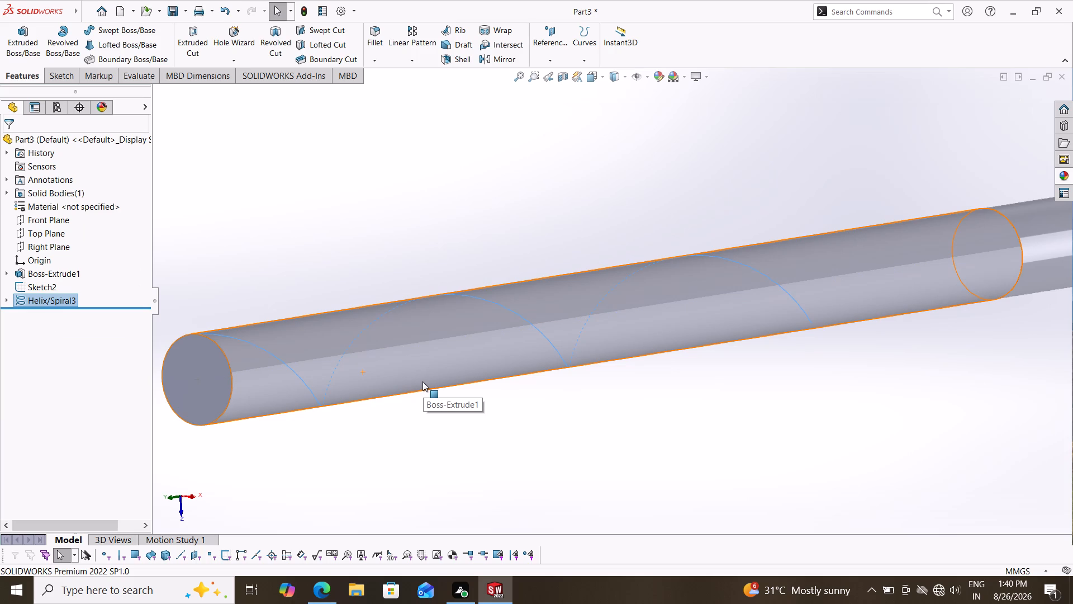
Start a sketch on the cylinder's end face and hide the existing helix.
{"action": "left_click", "coordinate": [195, 395]}
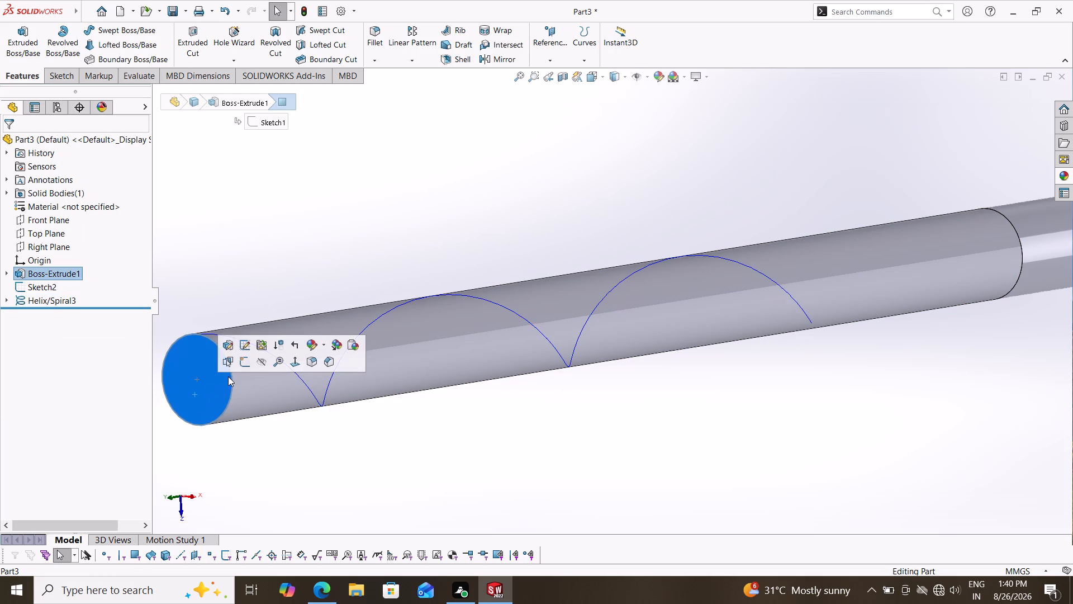
{"action": "left_click", "coordinate": [246, 363]}
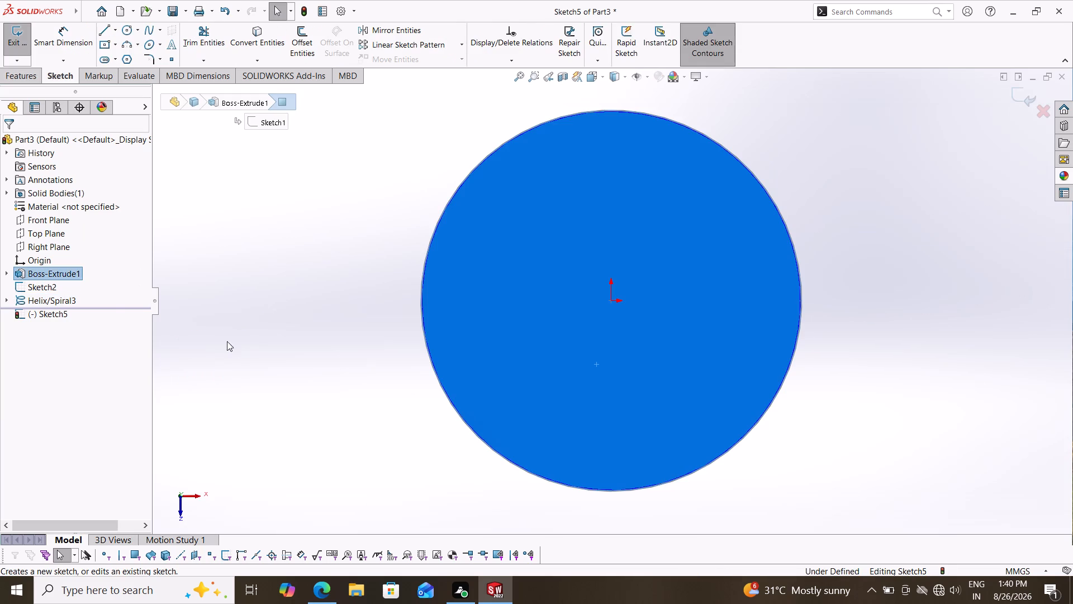
{"action": "right_click", "coordinate": [71, 300]}
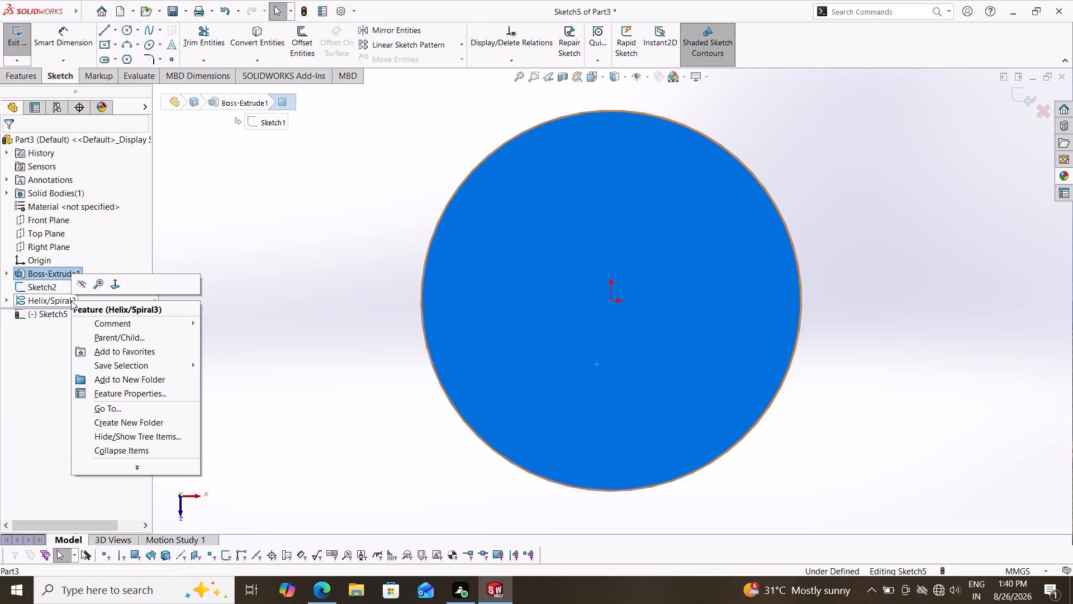
{"action": "left_click", "coordinate": [60, 298]}
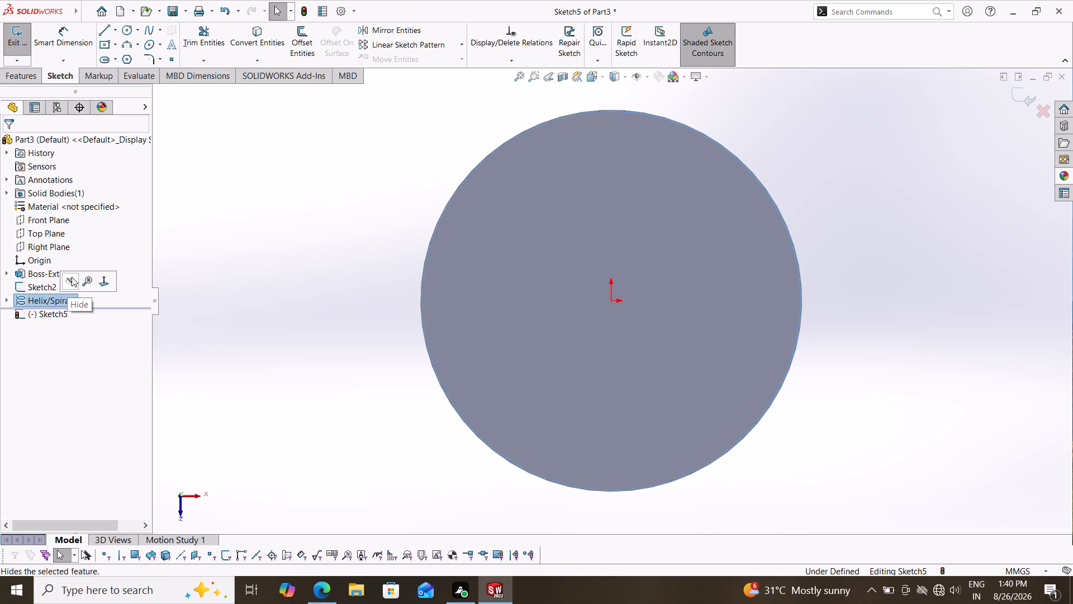
{"action": "left_click", "coordinate": [72, 277]}
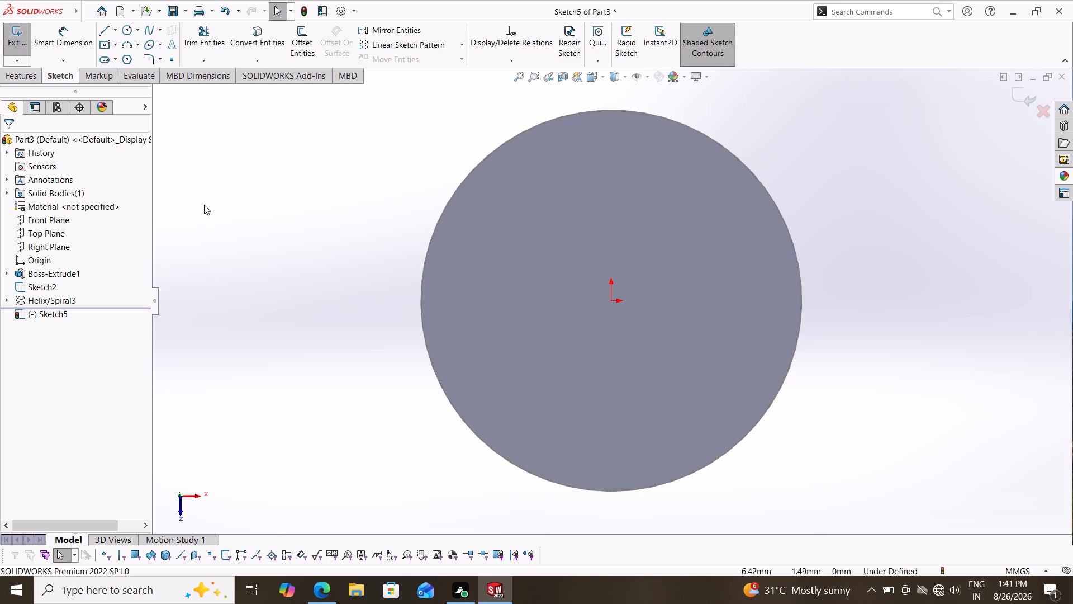
Sketch a circle of about 1.04 mm radius left of the origin and a tangent line from it to the top of the face outline.
{"action": "left_click", "coordinate": [125, 31]}
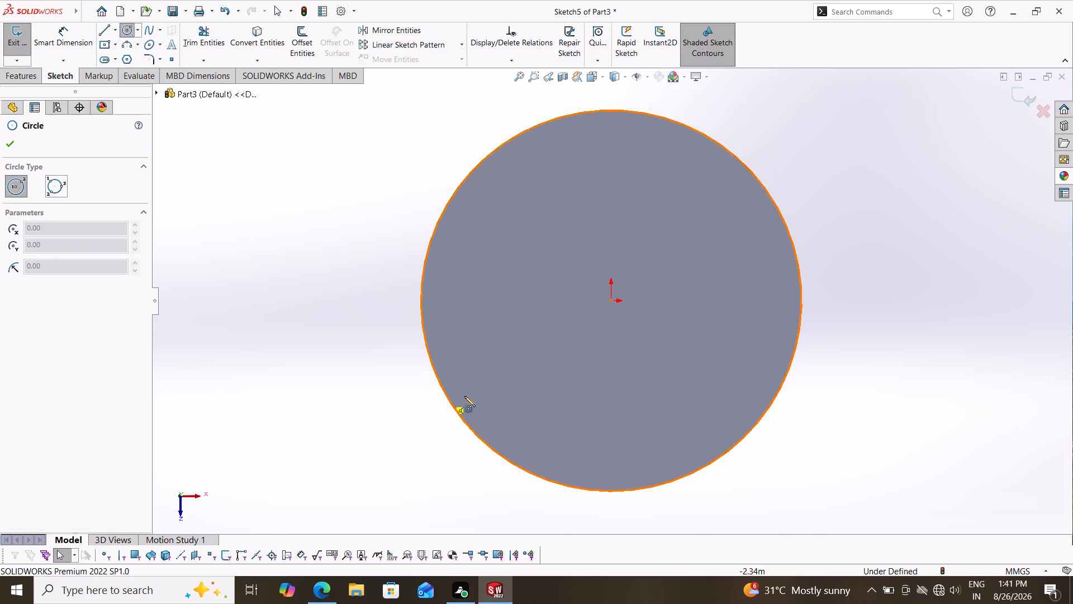
{"action": "left_click", "coordinate": [486, 323]}
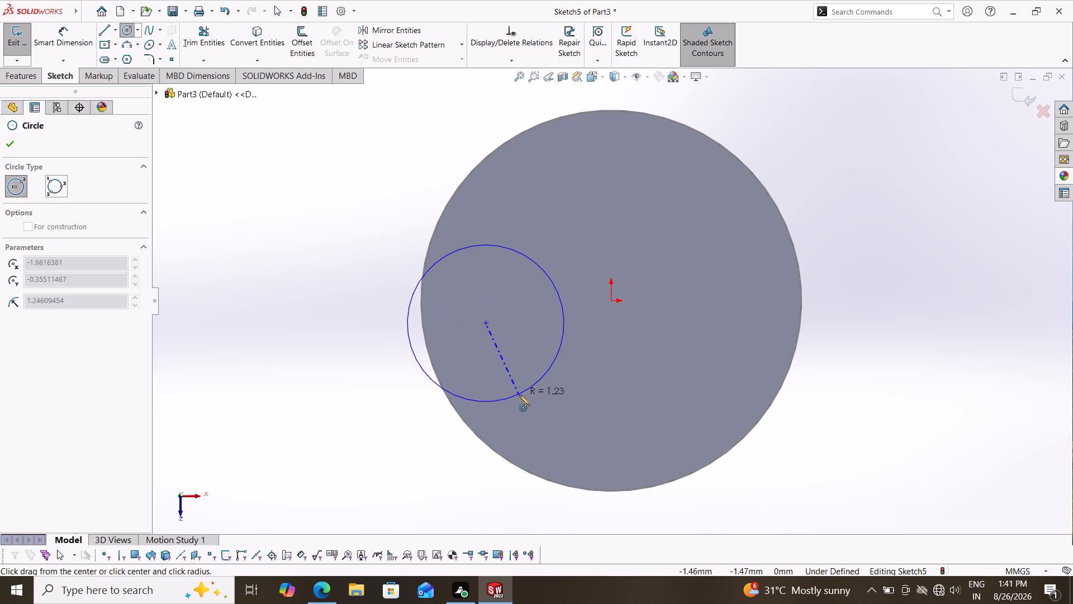
{"action": "left_click", "coordinate": [514, 383]}
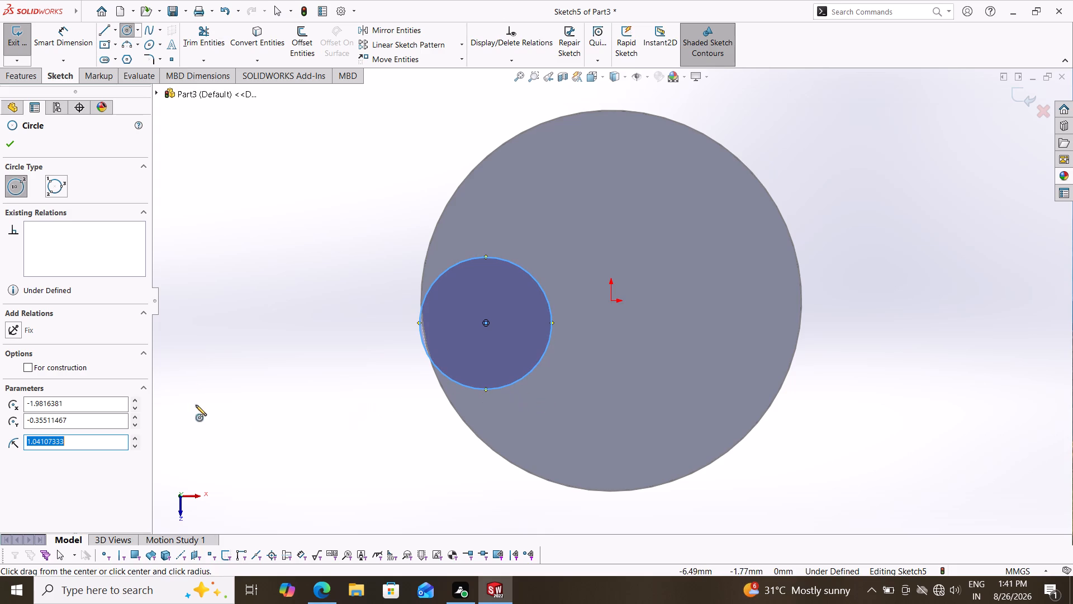
{"action": "left_click", "coordinate": [105, 30]}
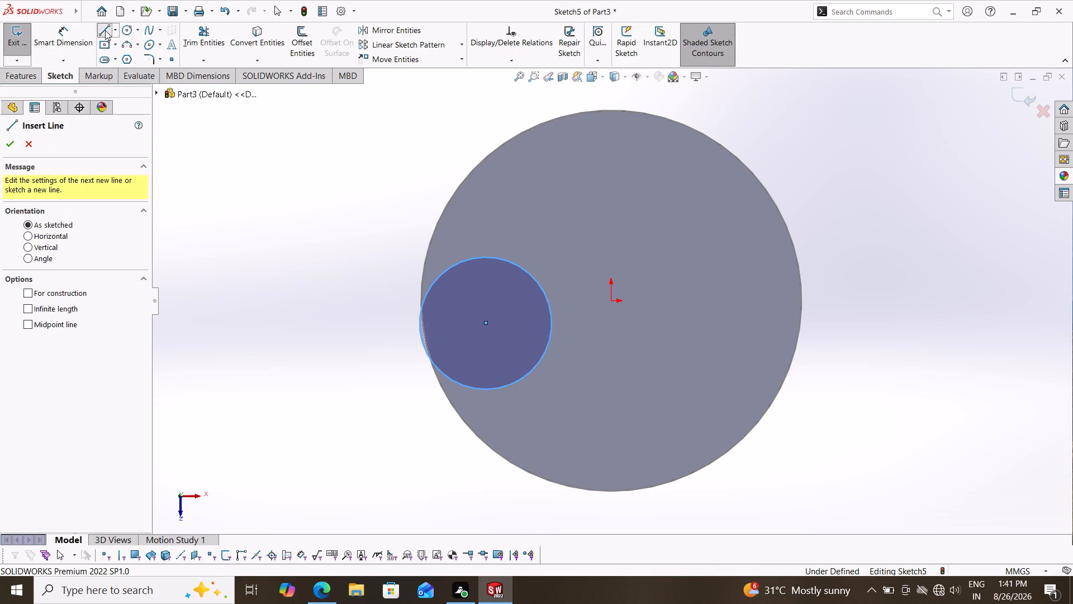
{"action": "left_click", "coordinate": [534, 369]}
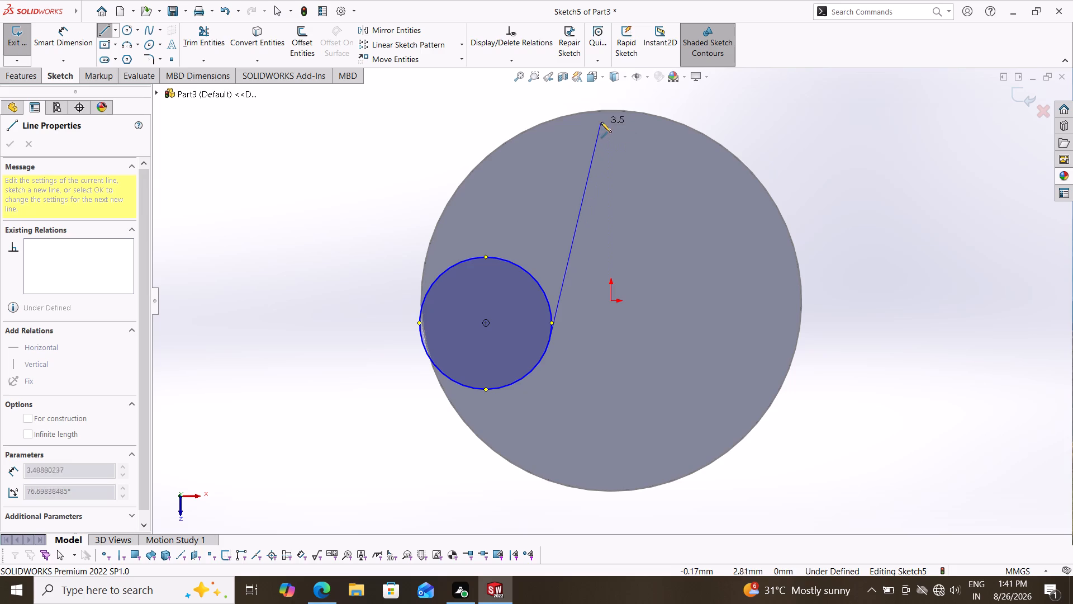
{"action": "left_click", "coordinate": [605, 111]}
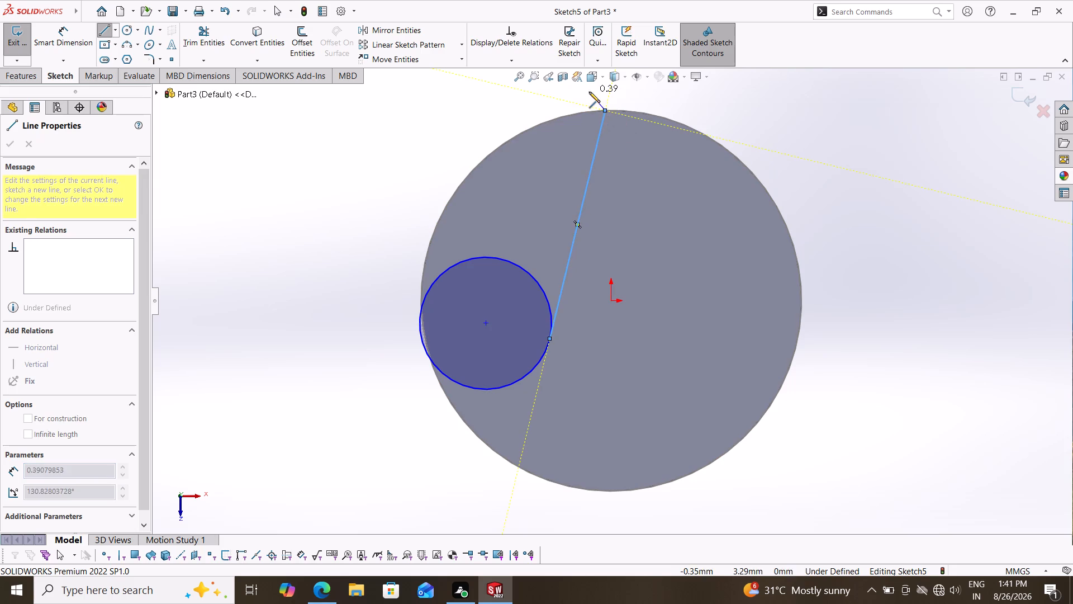
{"action": "key", "text": "Escape"}
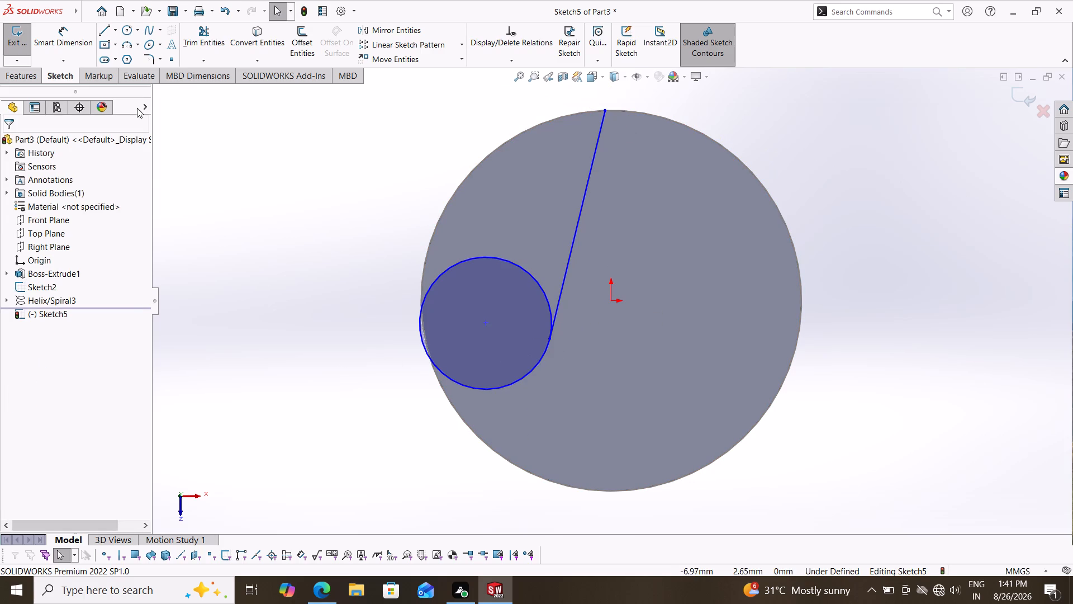
Dimension the sketched circle's diameter as 4 mm.
{"action": "left_click", "coordinate": [69, 30]}
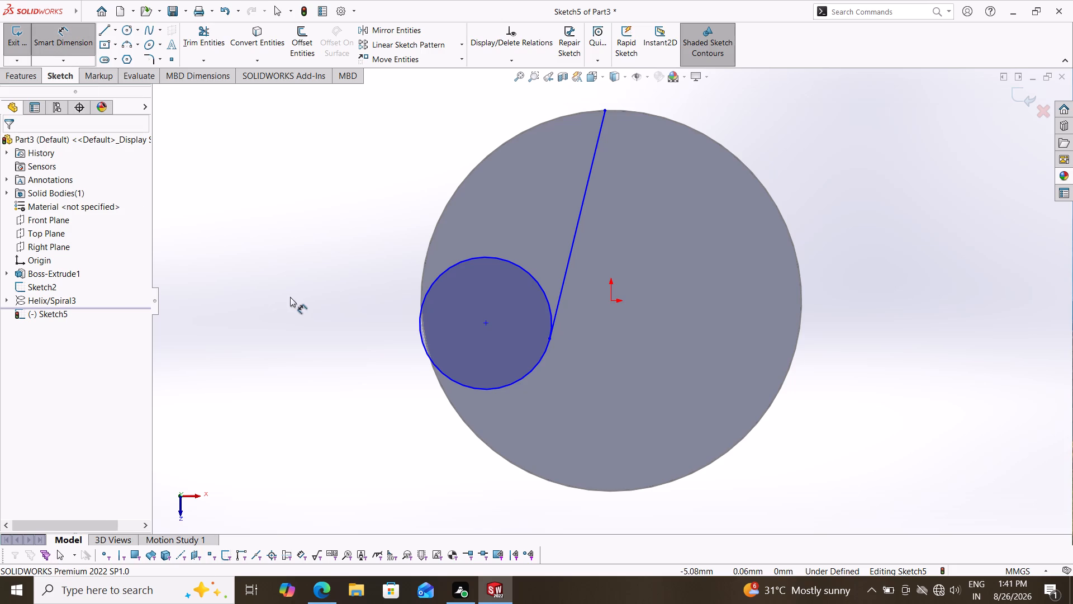
{"action": "left_click", "coordinate": [419, 328]}
{"action": "left_click", "coordinate": [355, 322]}
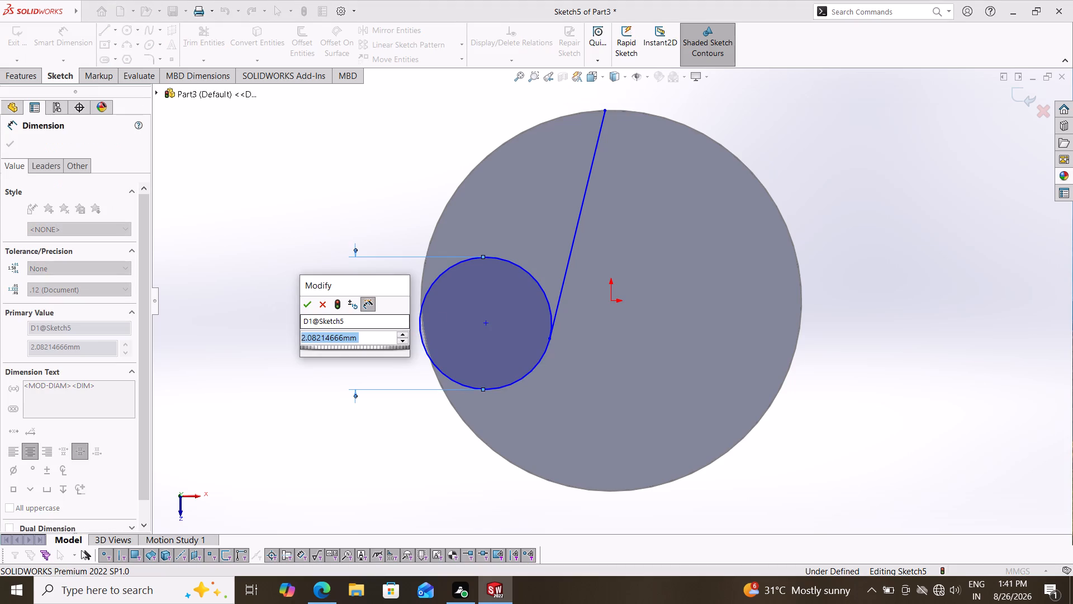
{"action": "key", "text": "4"}
{"action": "key", "text": "Return"}
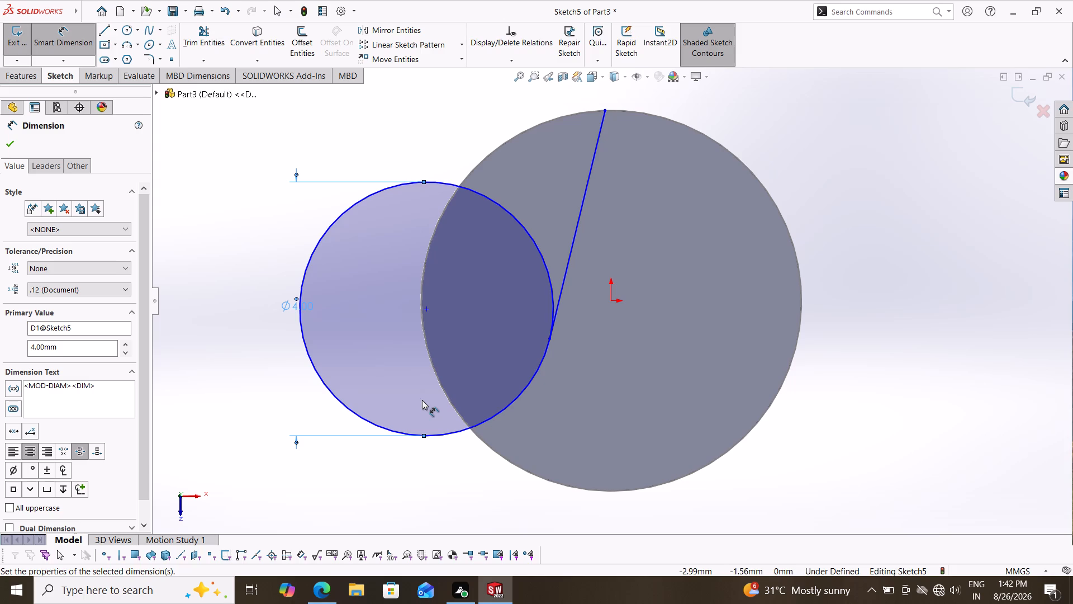
Dimension the horizontal distance from the line's upper endpoint to the origin as 0.5 mm.
{"action": "left_click", "coordinate": [611, 304]}
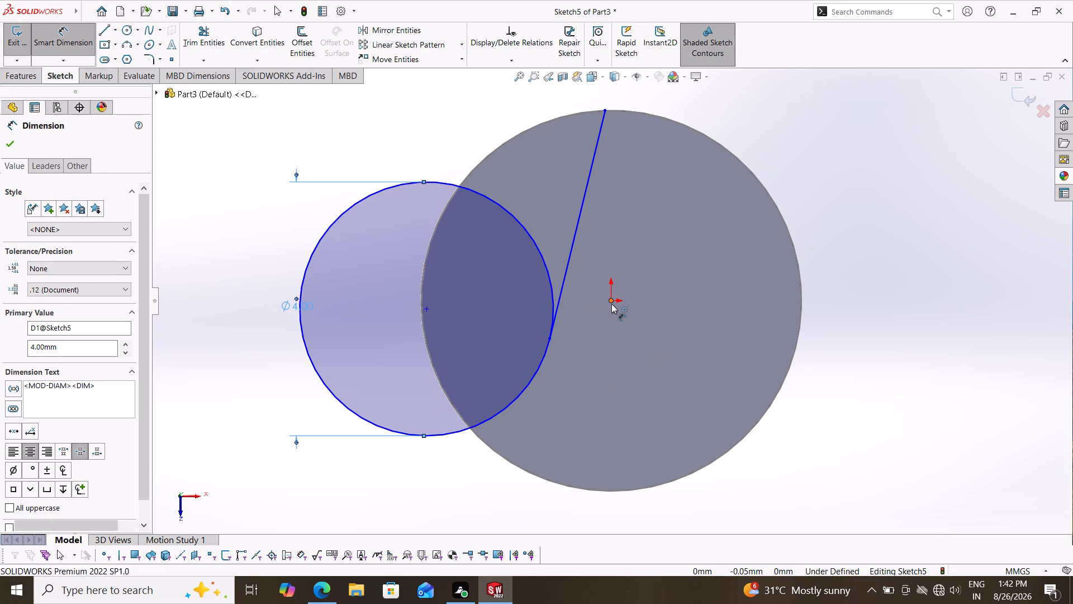
{"action": "left_click", "coordinate": [605, 111]}
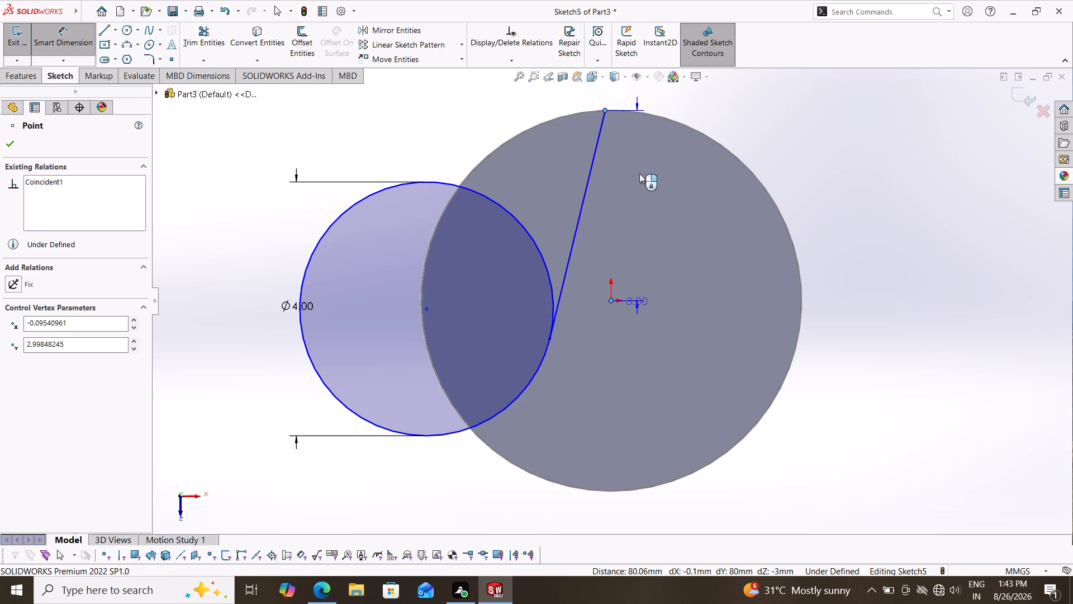
{"action": "scroll", "coordinate": [729, 155], "scroll_direction": "up", "scroll_amount": 2}
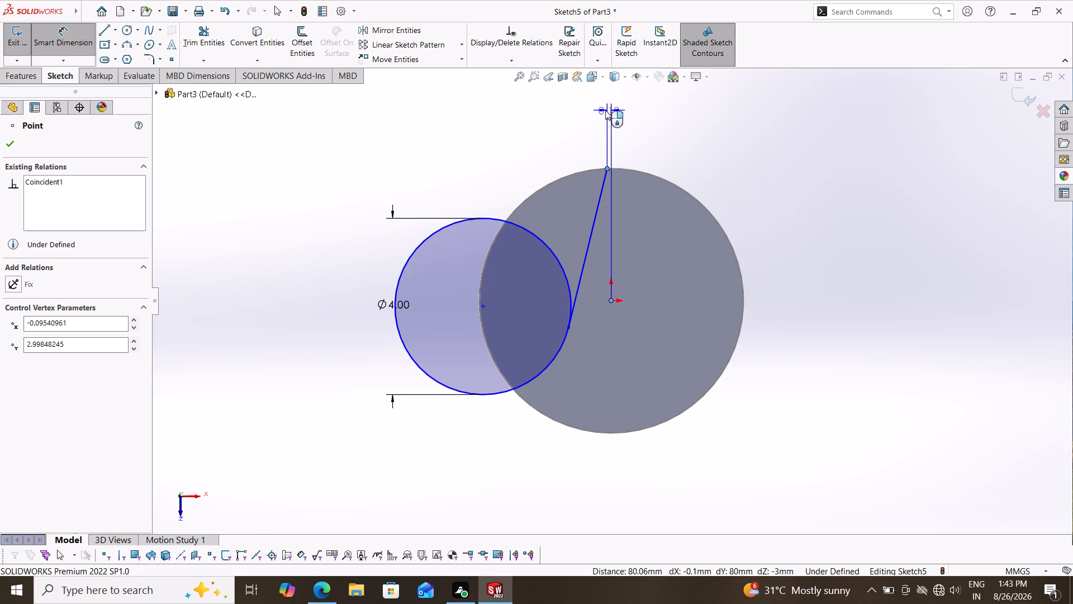
{"action": "left_click", "coordinate": [608, 110]}
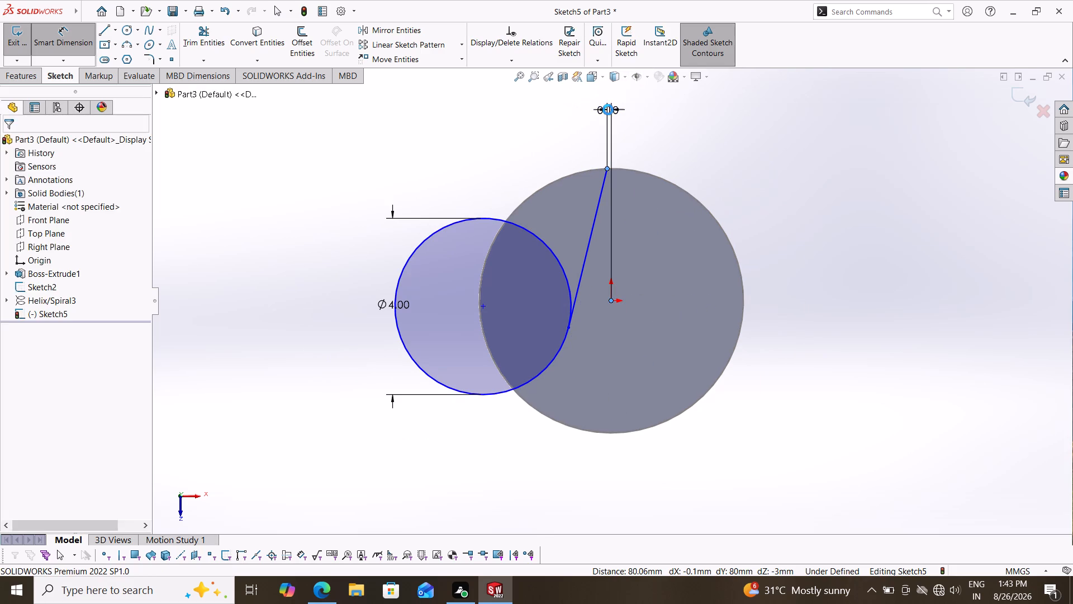
{"action": "type", "text": "0.5"}
{"action": "key", "text": "Return"}
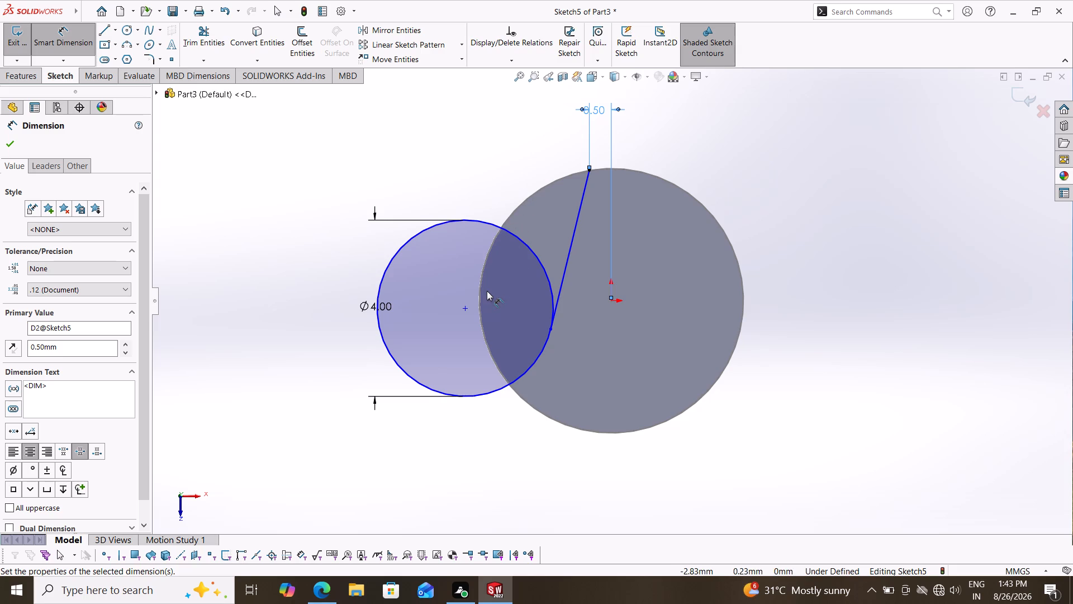
Locate the circle's centre 2.5 mm horizontally from the origin and add a horizontal relation between the two points.
{"action": "left_click", "coordinate": [467, 310]}
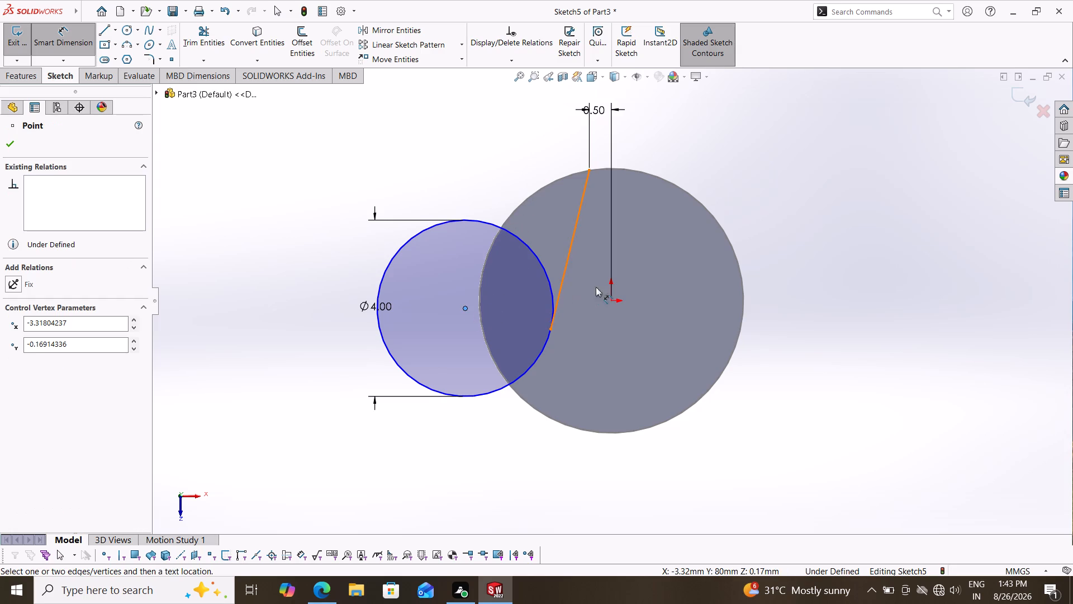
{"action": "left_click", "coordinate": [611, 298]}
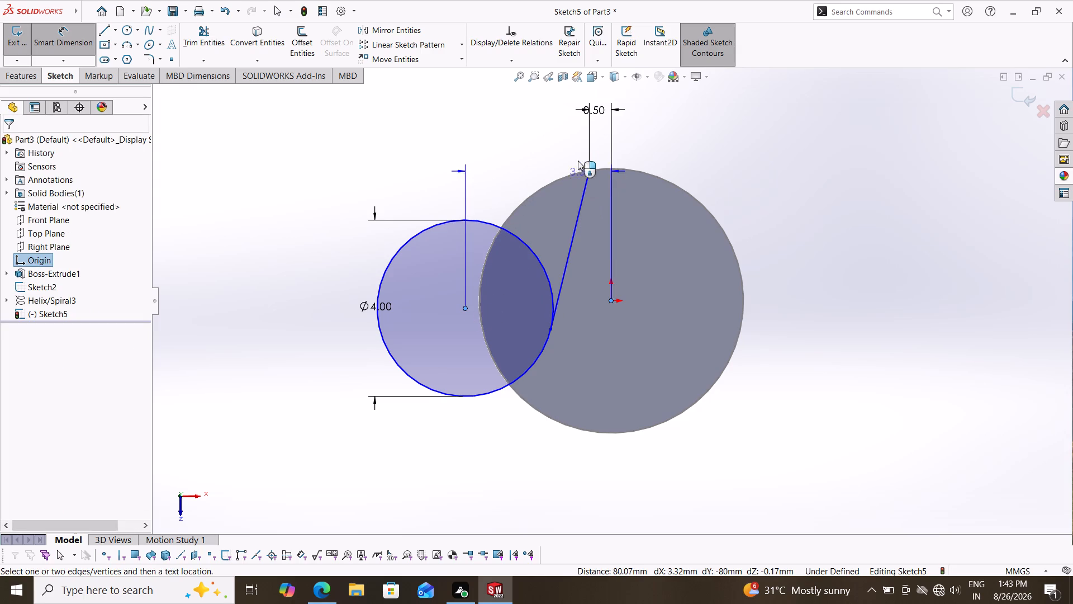
{"action": "left_click", "coordinate": [547, 139]}
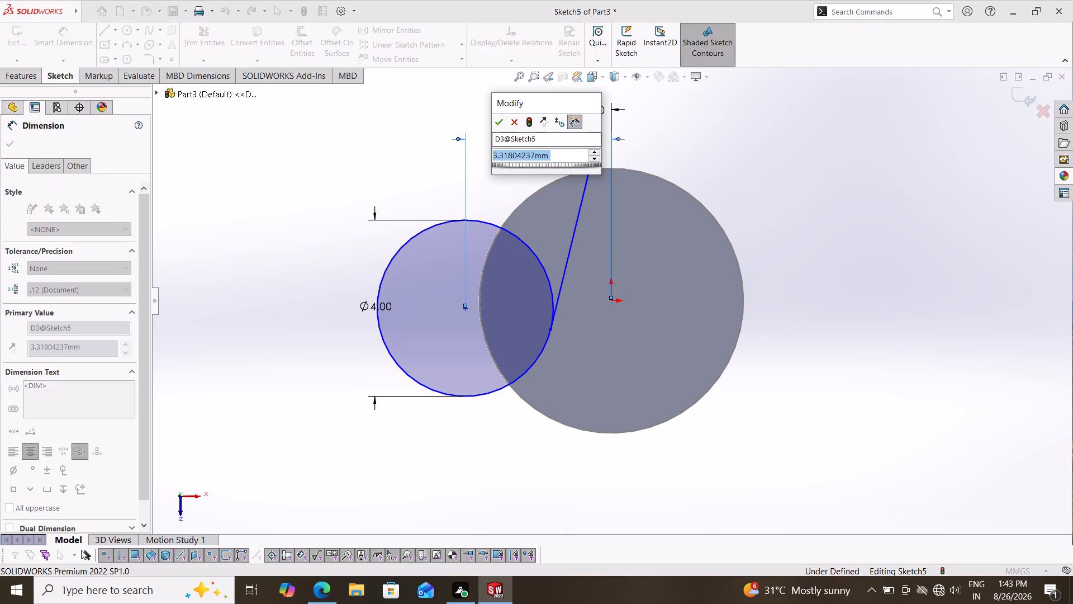
{"action": "type", "text": "2.5"}
{"action": "key", "text": "Return"}
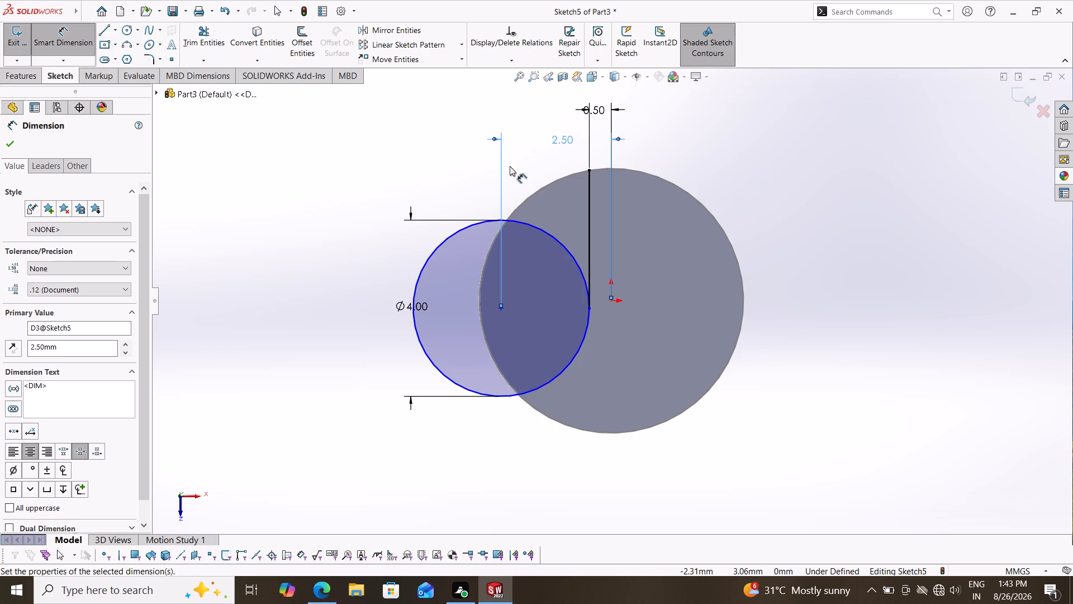
{"action": "key", "text": "Escape"}
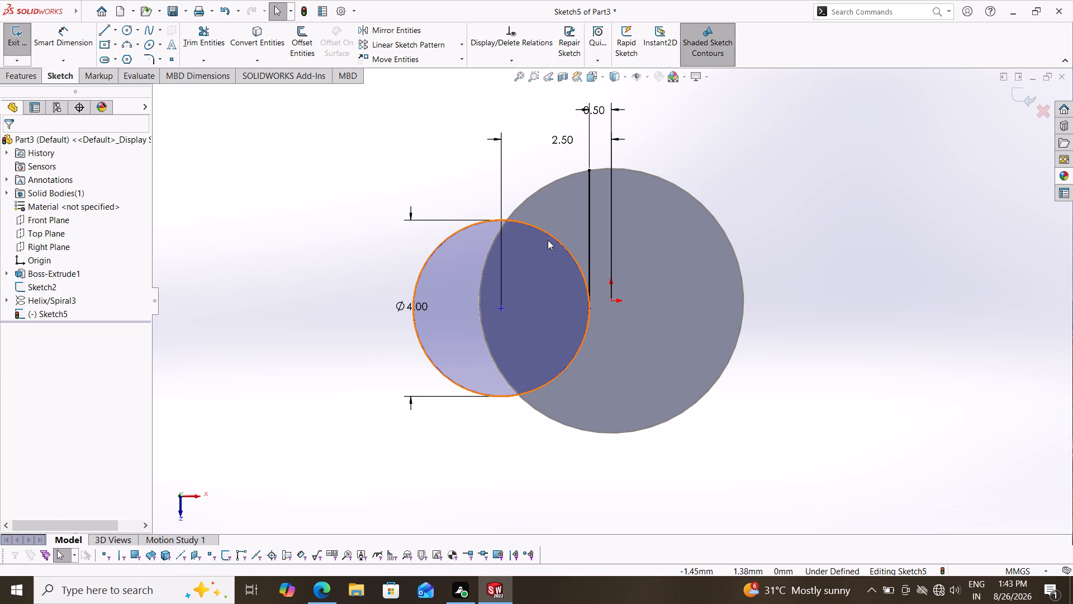
{"action": "left_click", "coordinate": [501, 308], "text": "shift"}
{"action": "left_click", "coordinate": [612, 304], "text": "shift"}
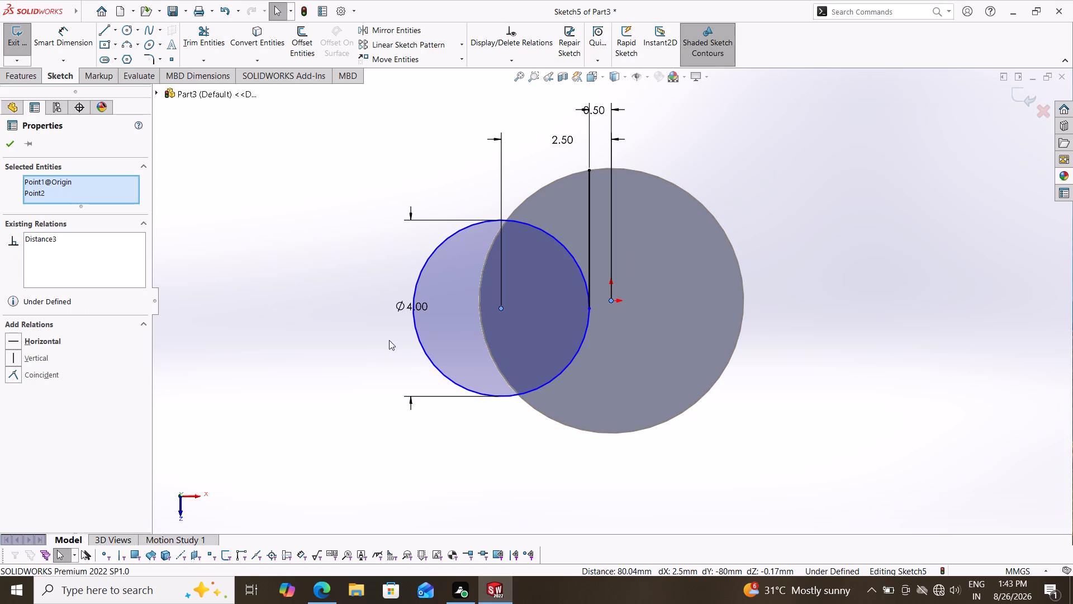
{"action": "left_click", "coordinate": [48, 339]}
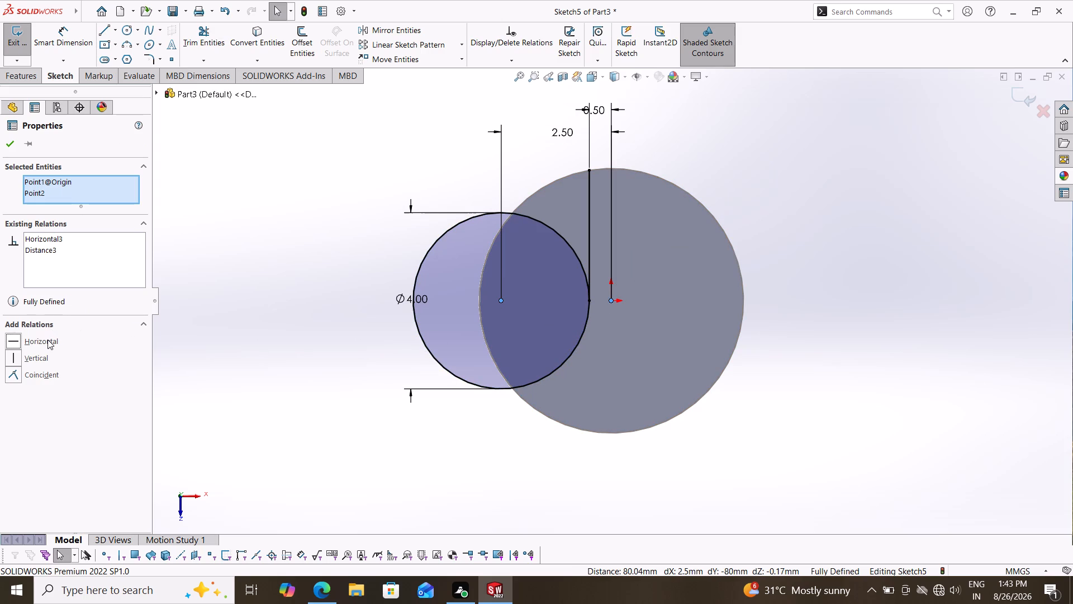
{"action": "left_click", "coordinate": [8, 139]}
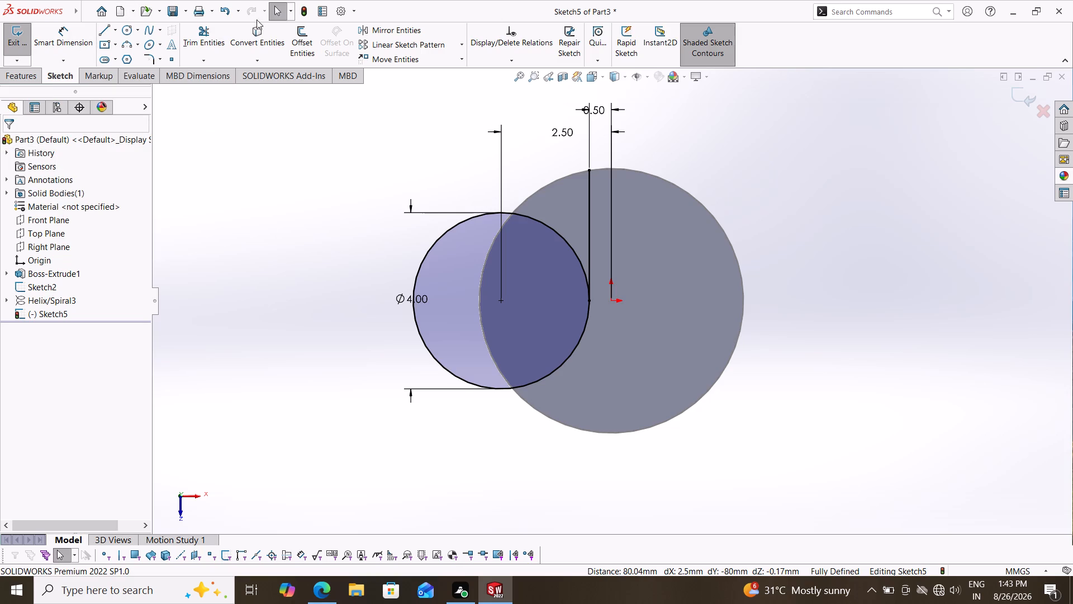
Convert the end face's 6 mm circular outline into the current sketch.
{"action": "left_click", "coordinate": [258, 38]}
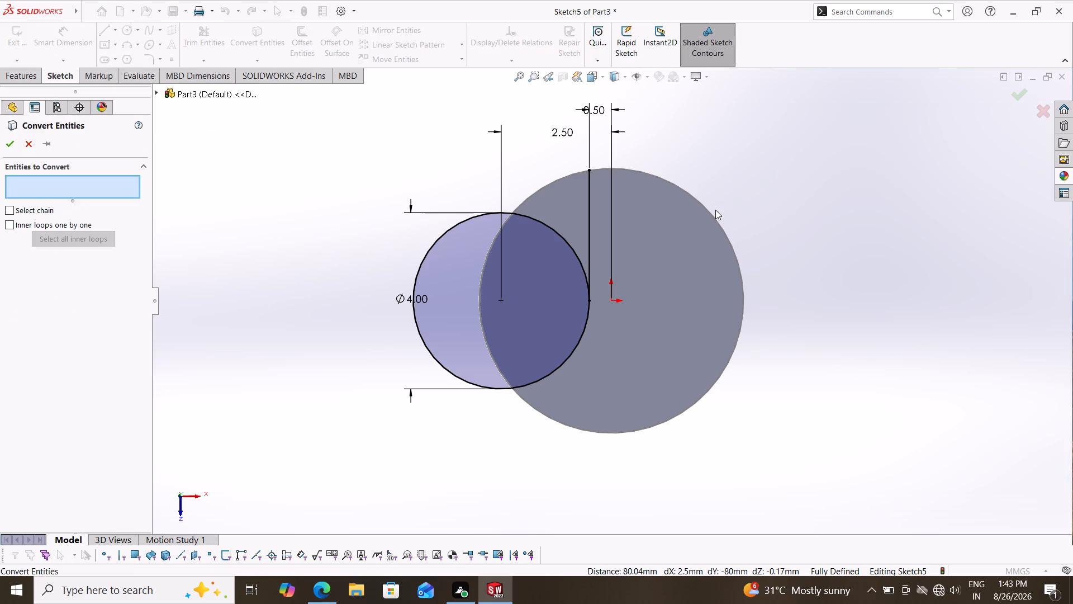
{"action": "left_click", "coordinate": [714, 214]}
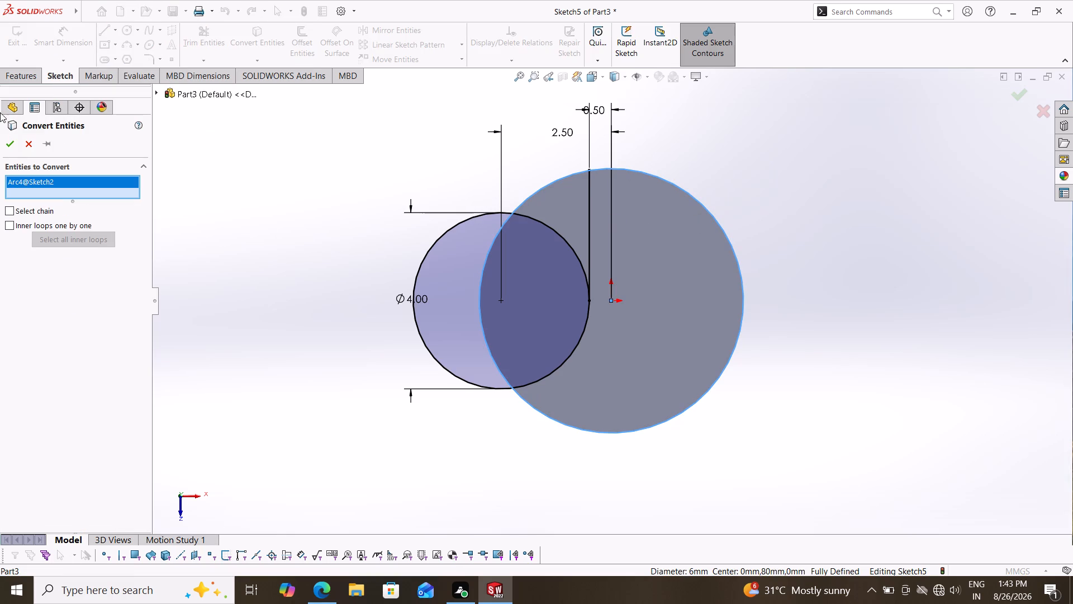
{"action": "left_click", "coordinate": [8, 142]}
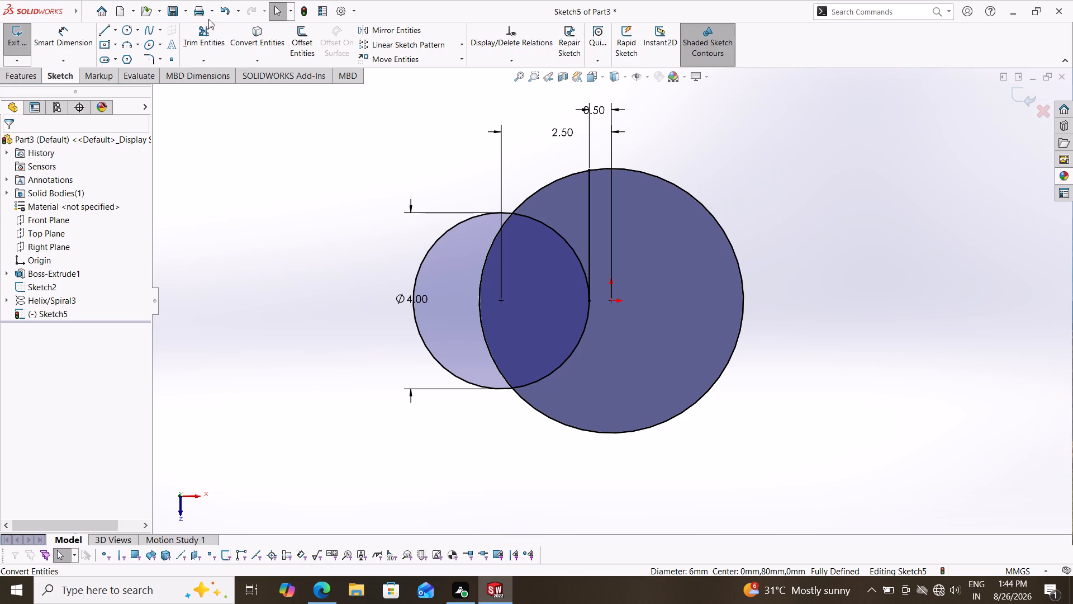
Trim the converted outline and the 4 mm circle to one closed profile joined by the vertical line and the outline's upper-left arc.
{"action": "left_click_drag", "start_coordinate": [210, 32], "coordinate": [212, 39]}
{"action": "left_click_drag", "start_coordinate": [740, 174], "coordinate": [710, 244]}
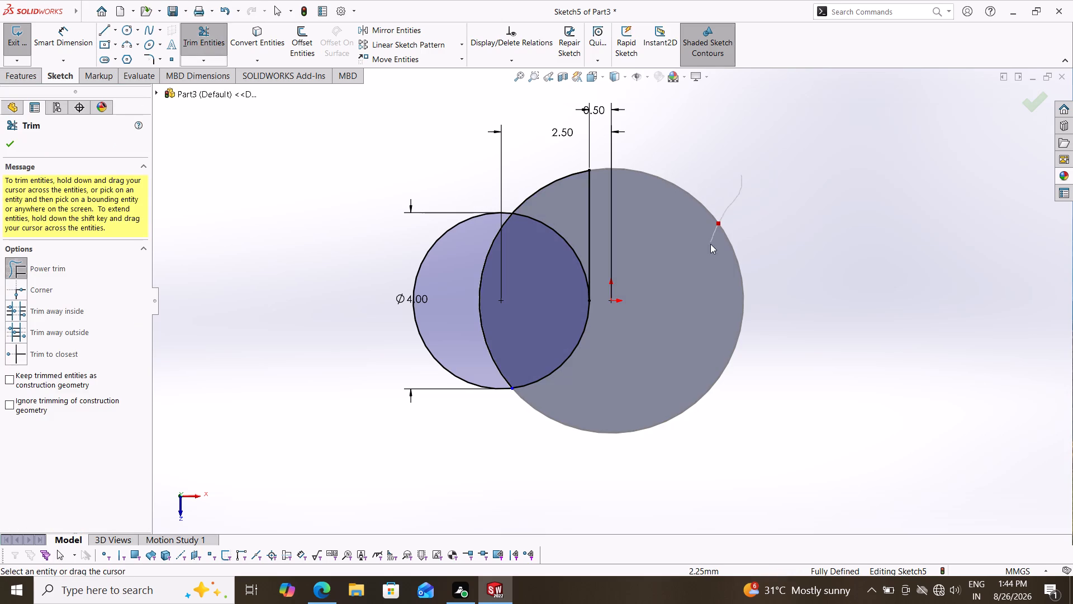
{"action": "left_click_drag", "start_coordinate": [710, 244], "coordinate": [710, 243]}
{"action": "left_click_drag", "start_coordinate": [462, 330], "coordinate": [467, 330]}
{"action": "left_click_drag", "start_coordinate": [467, 330], "coordinate": [497, 326]}
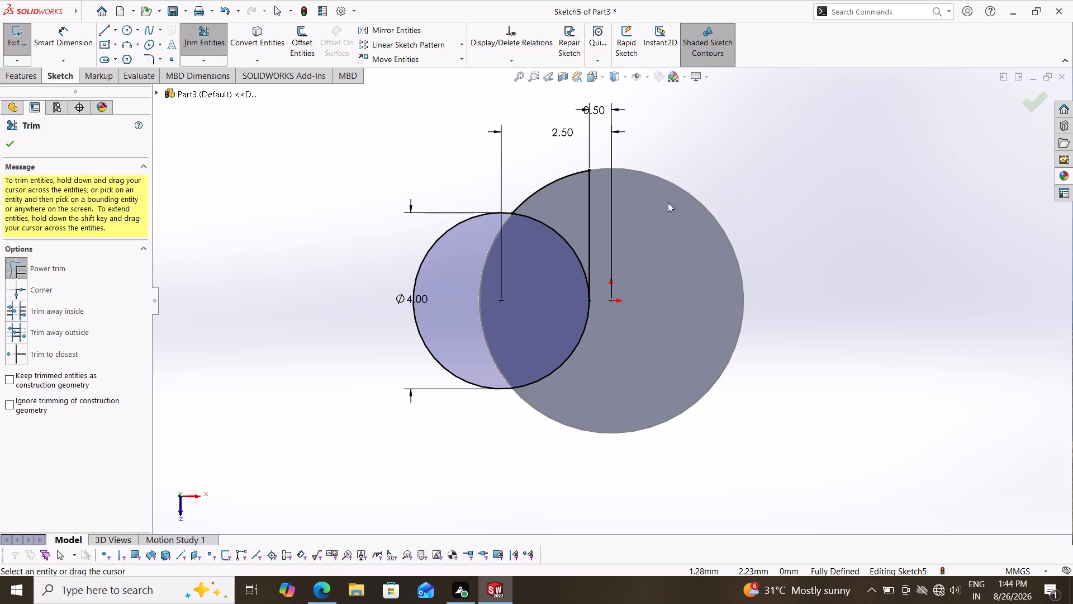
{"action": "left_click_drag", "start_coordinate": [573, 218], "coordinate": [546, 253]}
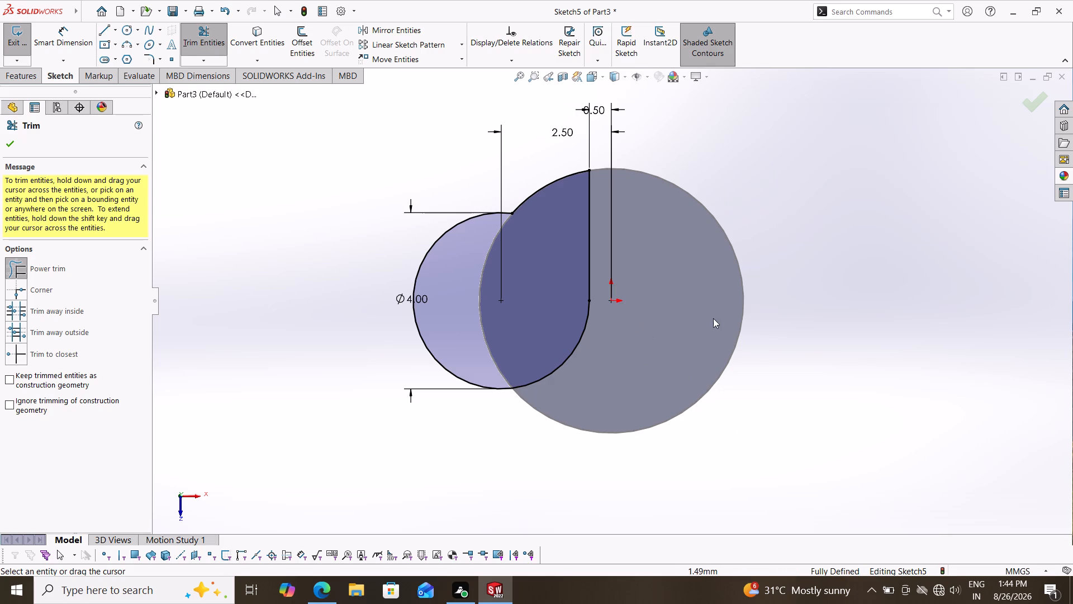
Finish trimming and exit the flute profile sketch on the cylinder's end face.
{"action": "left_click", "coordinate": [10, 142]}
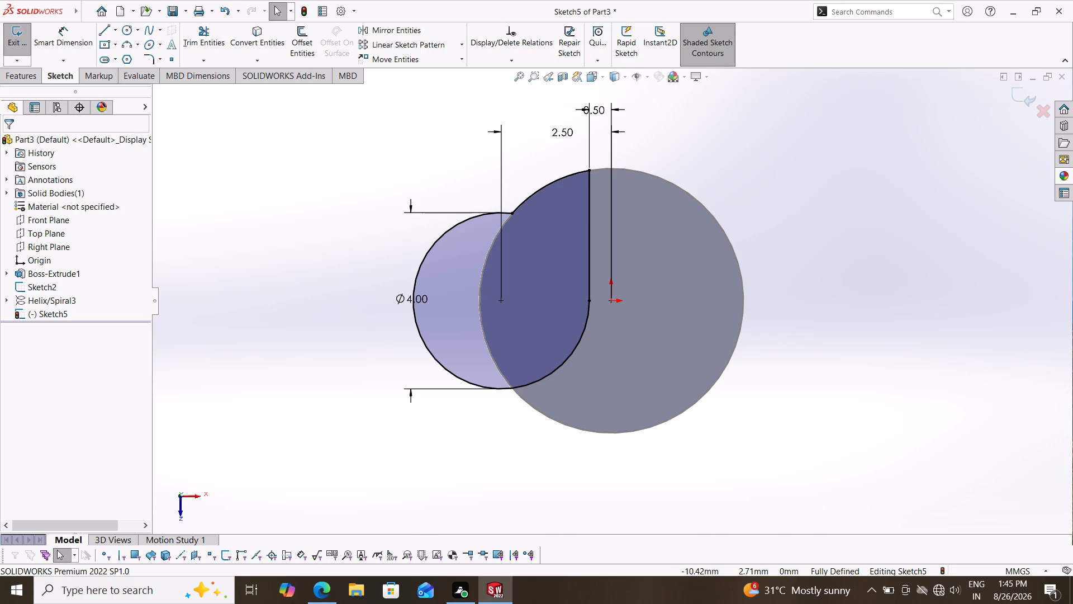
{"action": "left_click", "coordinate": [1031, 92]}
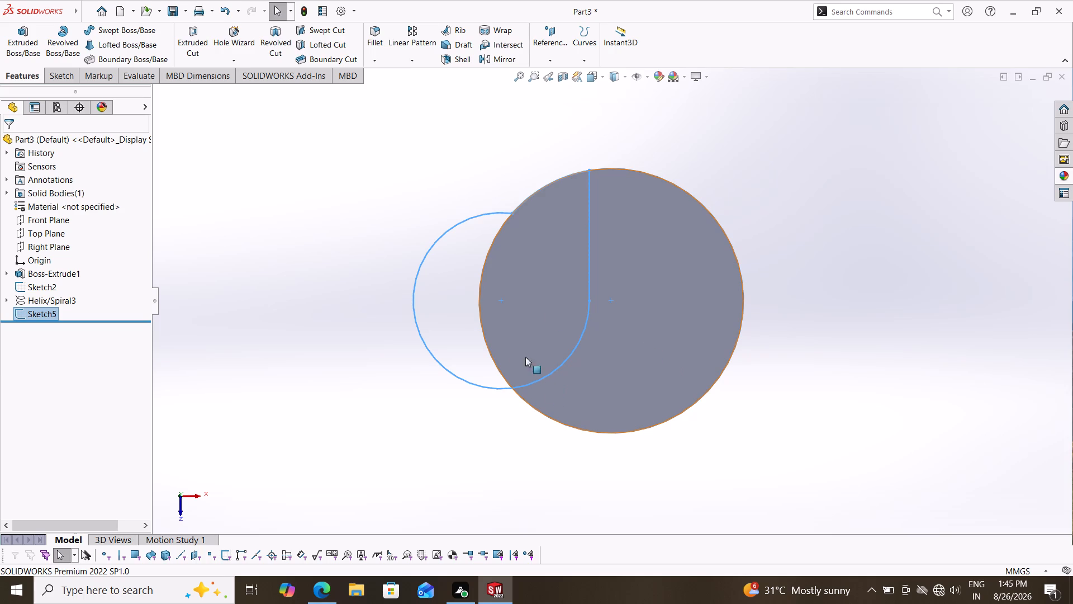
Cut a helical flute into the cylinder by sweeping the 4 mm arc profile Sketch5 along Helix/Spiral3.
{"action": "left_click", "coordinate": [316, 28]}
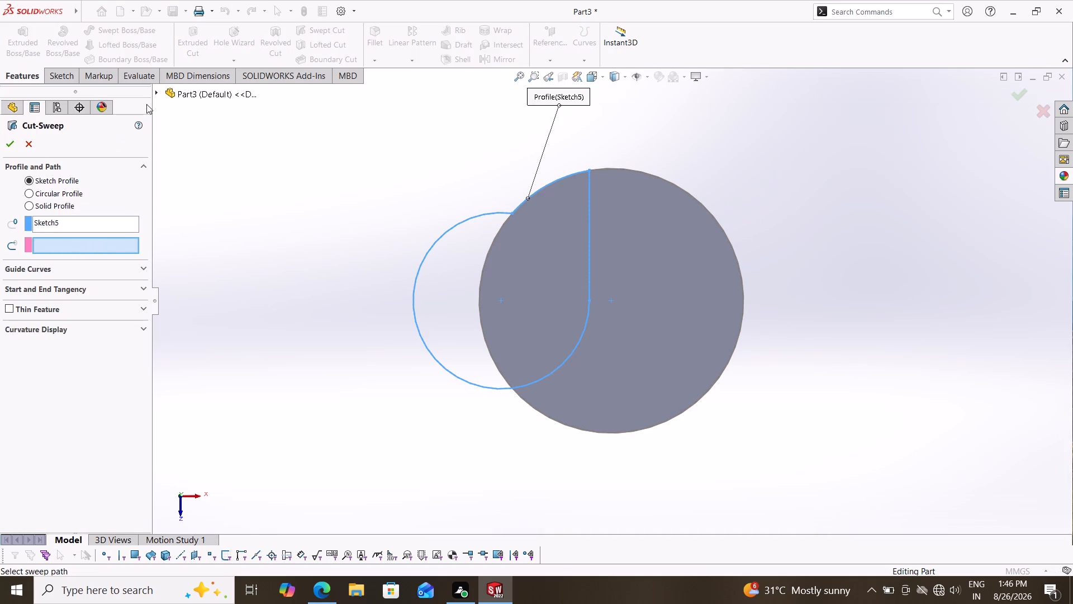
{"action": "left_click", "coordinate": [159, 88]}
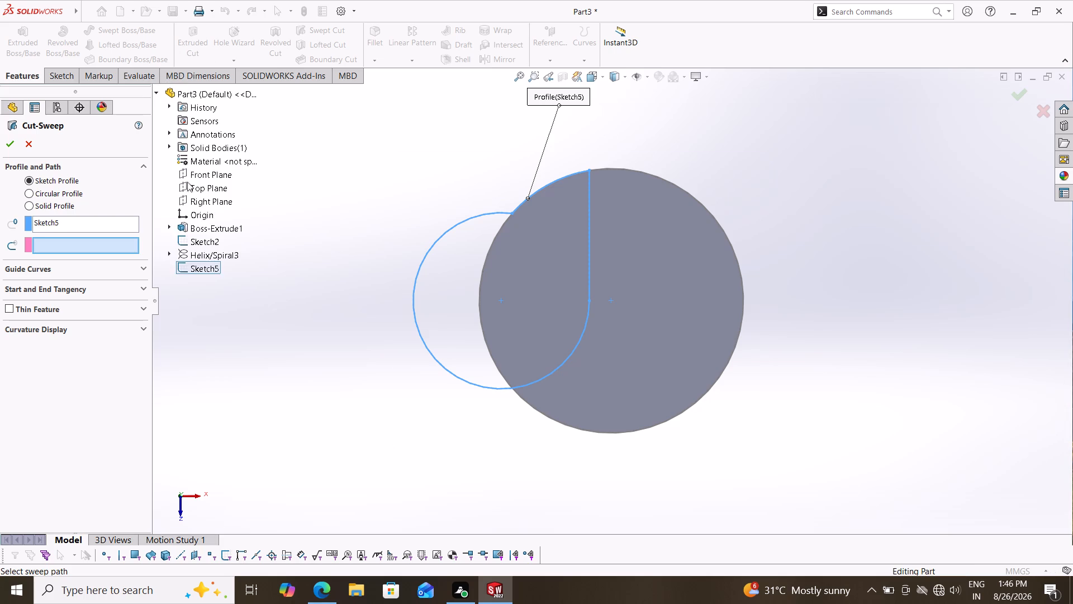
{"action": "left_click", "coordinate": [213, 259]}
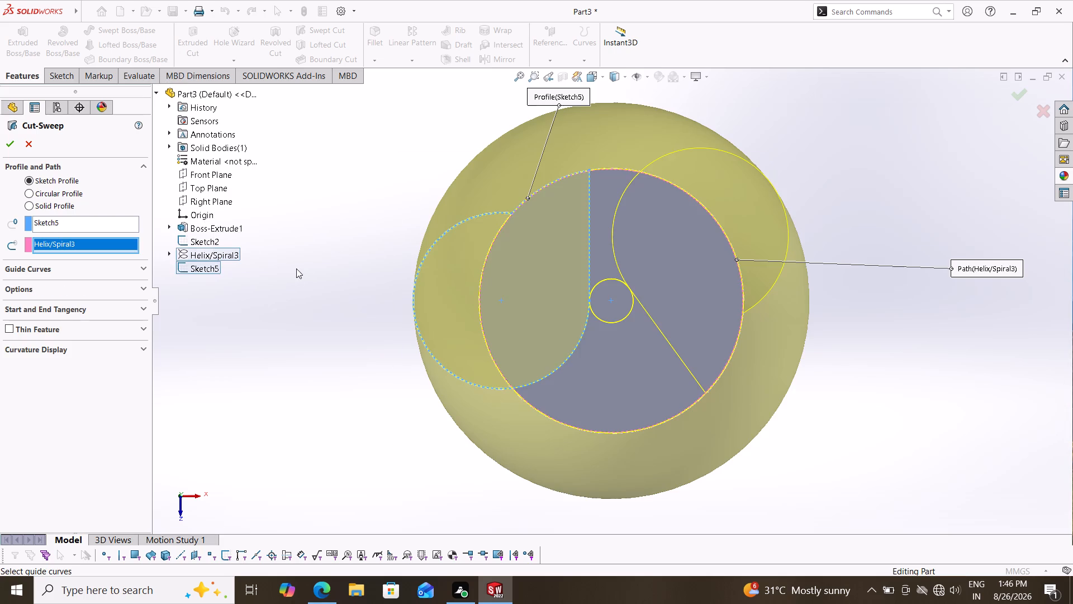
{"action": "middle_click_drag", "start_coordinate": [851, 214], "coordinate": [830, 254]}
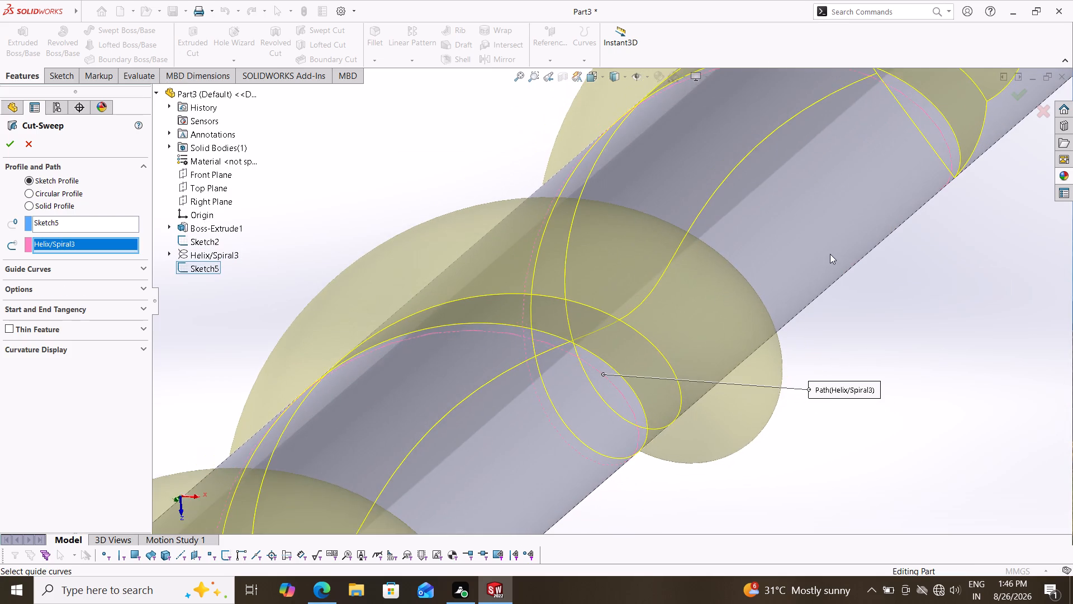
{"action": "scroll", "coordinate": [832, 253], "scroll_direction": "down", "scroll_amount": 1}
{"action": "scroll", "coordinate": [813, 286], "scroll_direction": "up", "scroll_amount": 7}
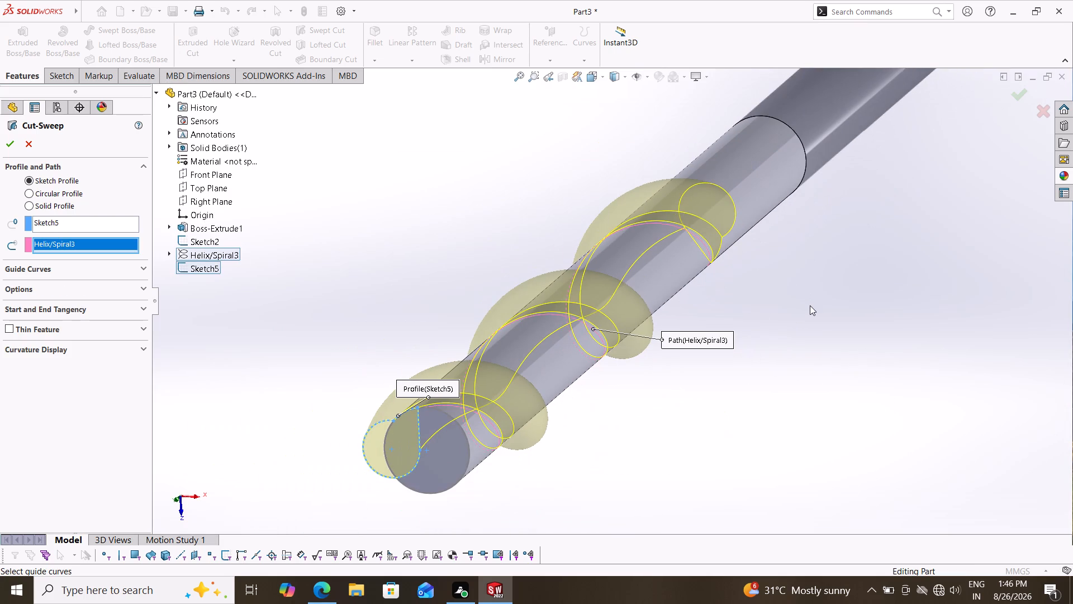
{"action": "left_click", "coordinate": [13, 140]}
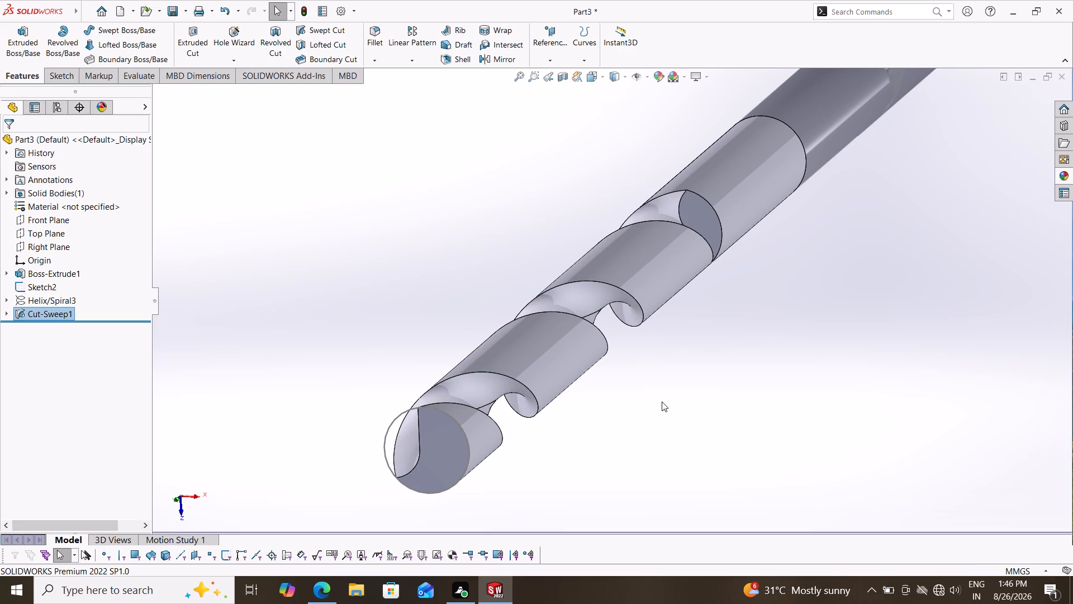
Examine the swept flute from several angles, including the end face and the flute's run-out.
{"action": "middle_click_drag", "start_coordinate": [662, 394], "coordinate": [685, 395]}
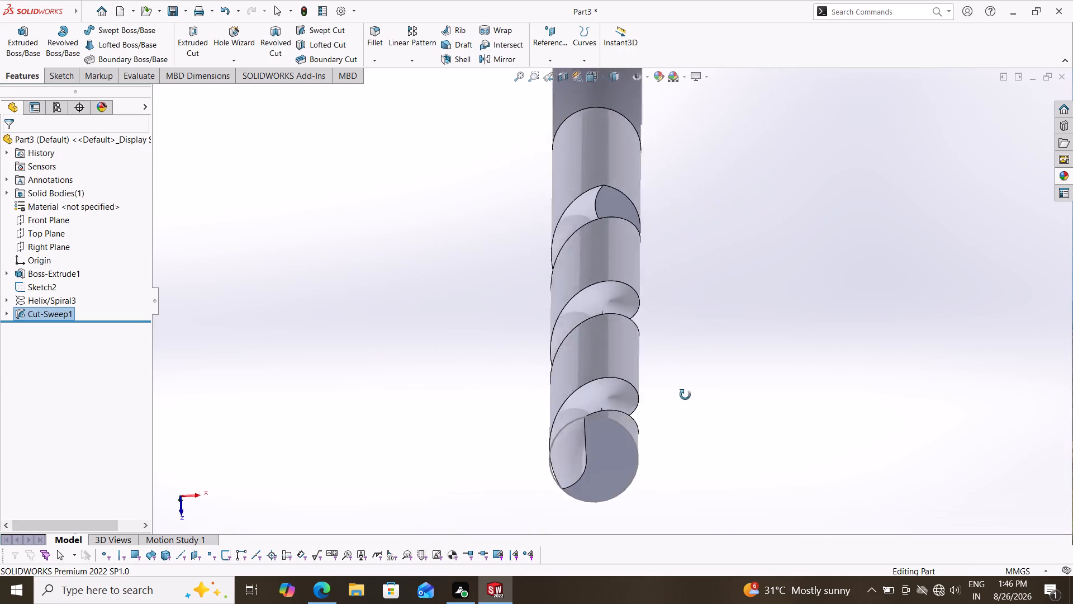
{"action": "middle_click_drag", "start_coordinate": [685, 395], "coordinate": [671, 369]}
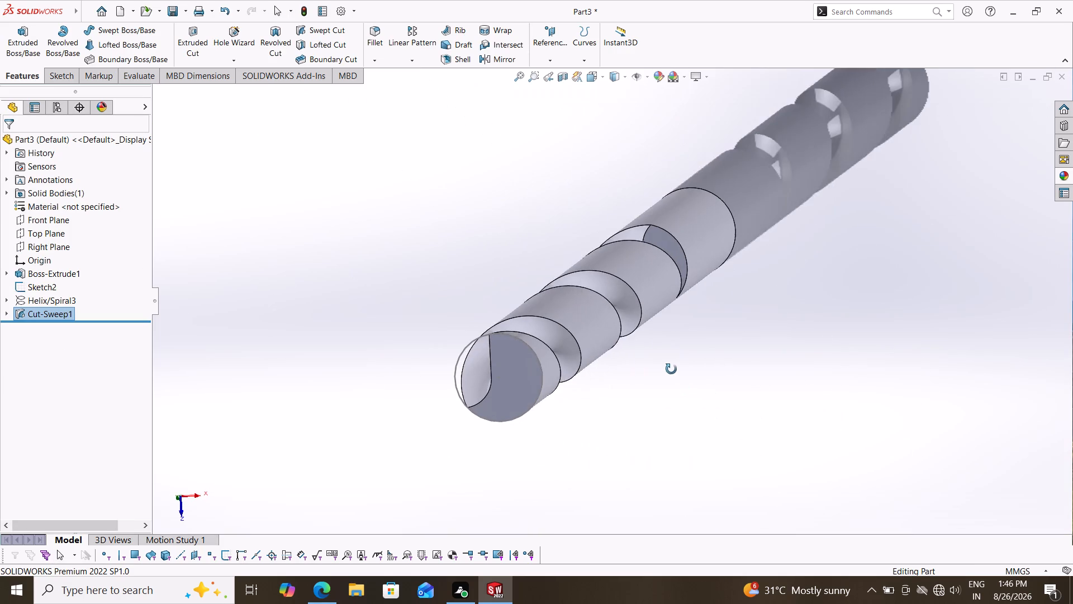
{"action": "middle_click_drag", "start_coordinate": [671, 369], "coordinate": [685, 366]}
{"action": "scroll", "coordinate": [685, 357], "scroll_direction": "down", "scroll_amount": 2}
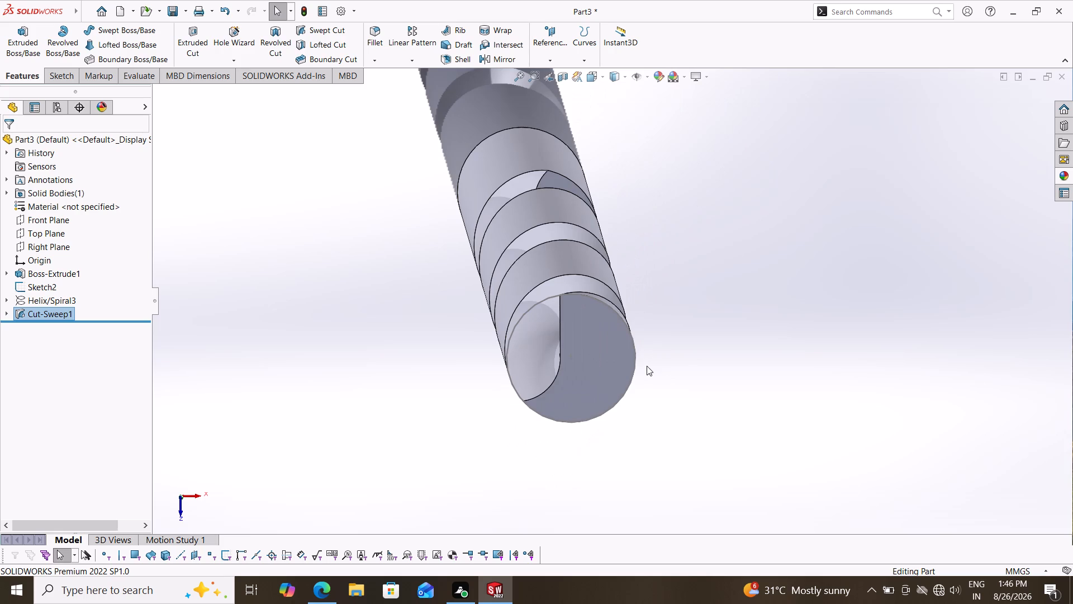
{"action": "middle_click_drag", "start_coordinate": [642, 366], "coordinate": [643, 356]}
{"action": "scroll", "coordinate": [643, 356], "scroll_direction": "down", "scroll_amount": 1}
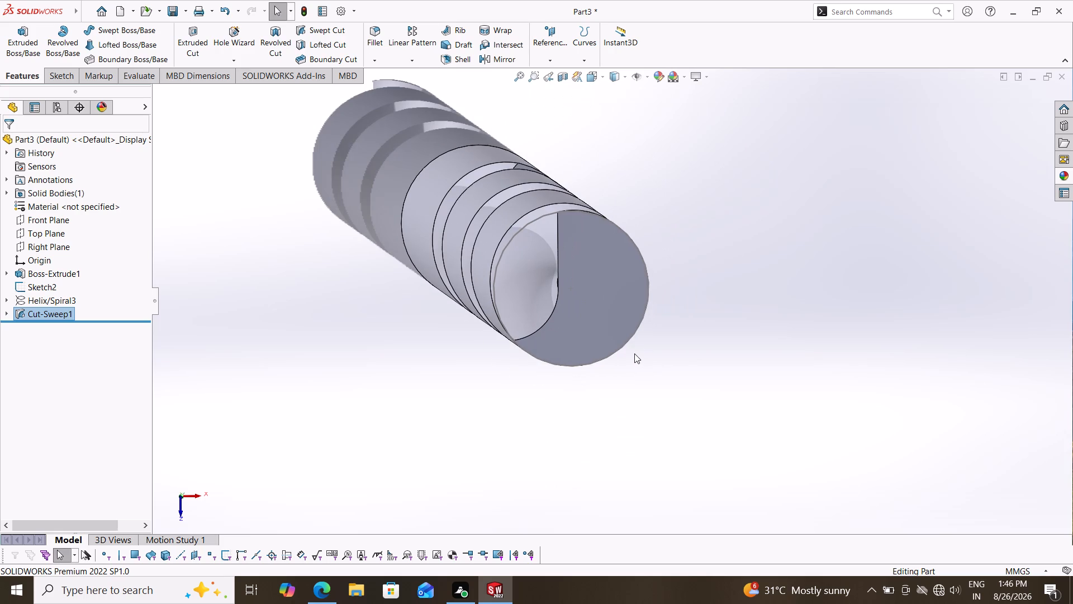
{"action": "middle_click_drag", "start_coordinate": [678, 300], "coordinate": [650, 317]}
{"action": "scroll", "coordinate": [650, 317], "scroll_direction": "down", "scroll_amount": 2}
{"action": "scroll", "coordinate": [650, 317], "scroll_direction": "up", "scroll_amount": 2}
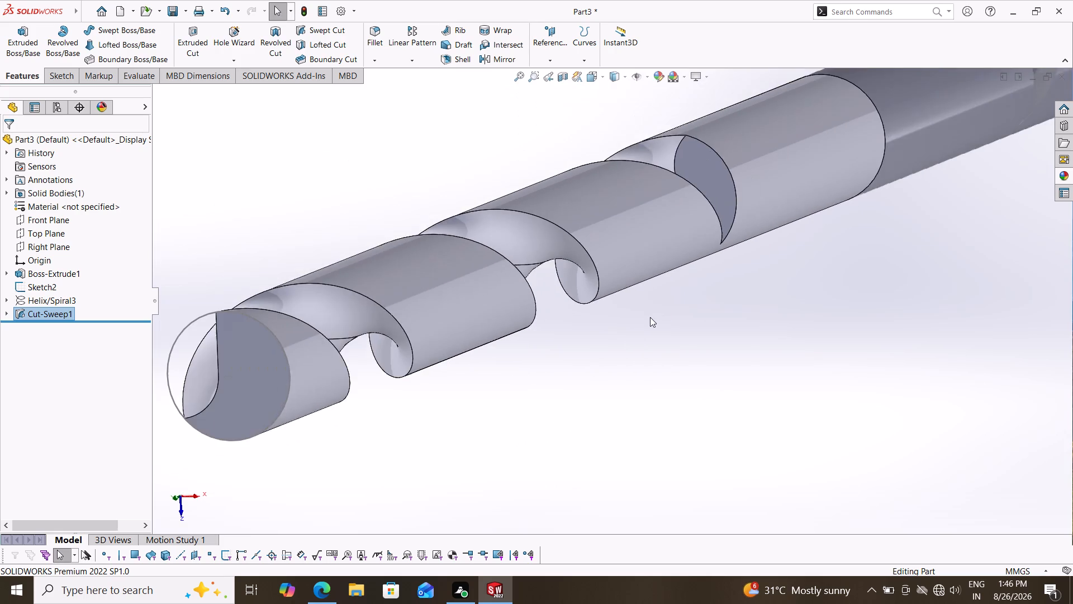
{"action": "scroll", "coordinate": [650, 317], "scroll_direction": "up", "scroll_amount": 3}
{"action": "middle_click_drag", "start_coordinate": [634, 332], "coordinate": [634, 294]}
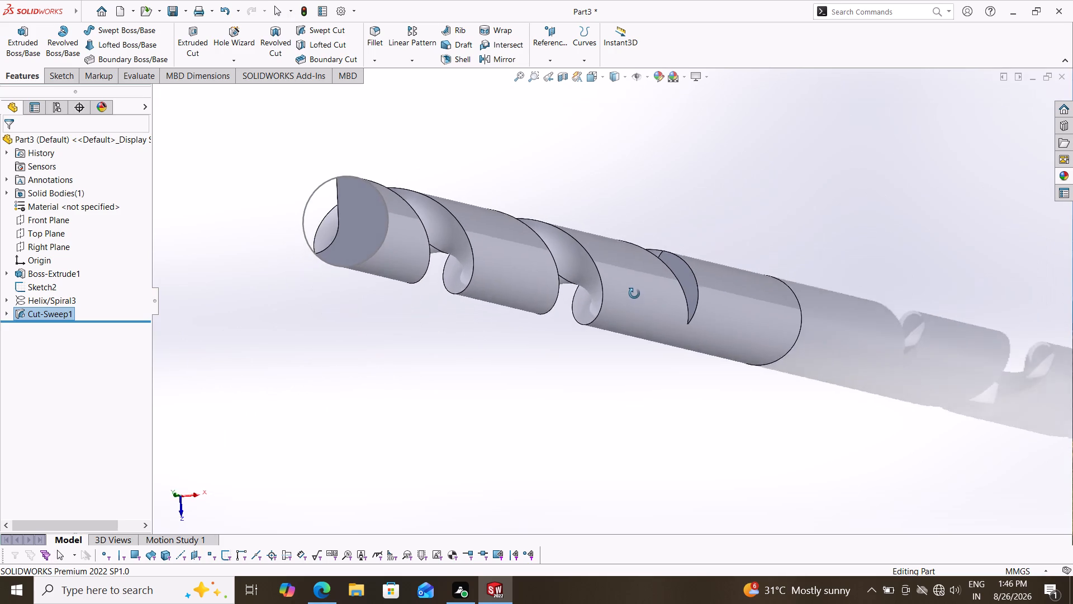
{"action": "middle_click_drag", "start_coordinate": [634, 294], "coordinate": [677, 355]}
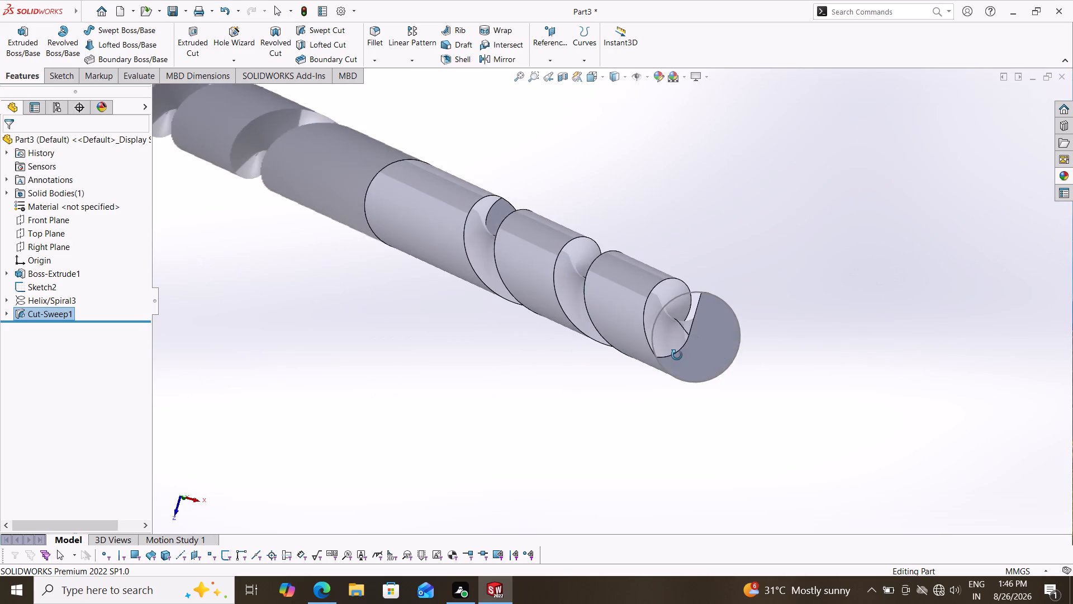
{"action": "middle_click_drag", "start_coordinate": [677, 355], "coordinate": [626, 352]}
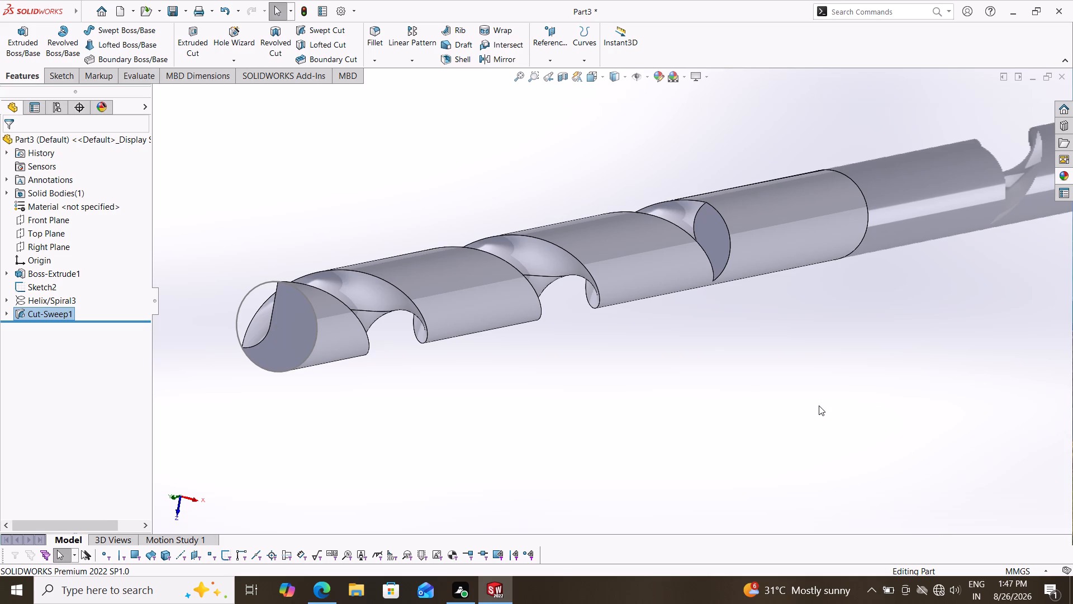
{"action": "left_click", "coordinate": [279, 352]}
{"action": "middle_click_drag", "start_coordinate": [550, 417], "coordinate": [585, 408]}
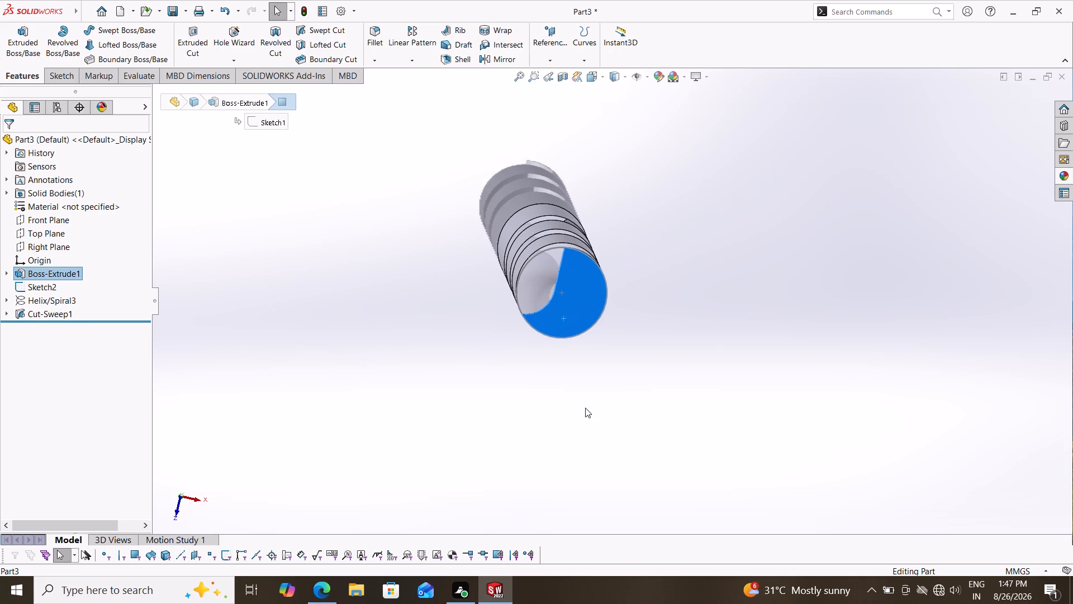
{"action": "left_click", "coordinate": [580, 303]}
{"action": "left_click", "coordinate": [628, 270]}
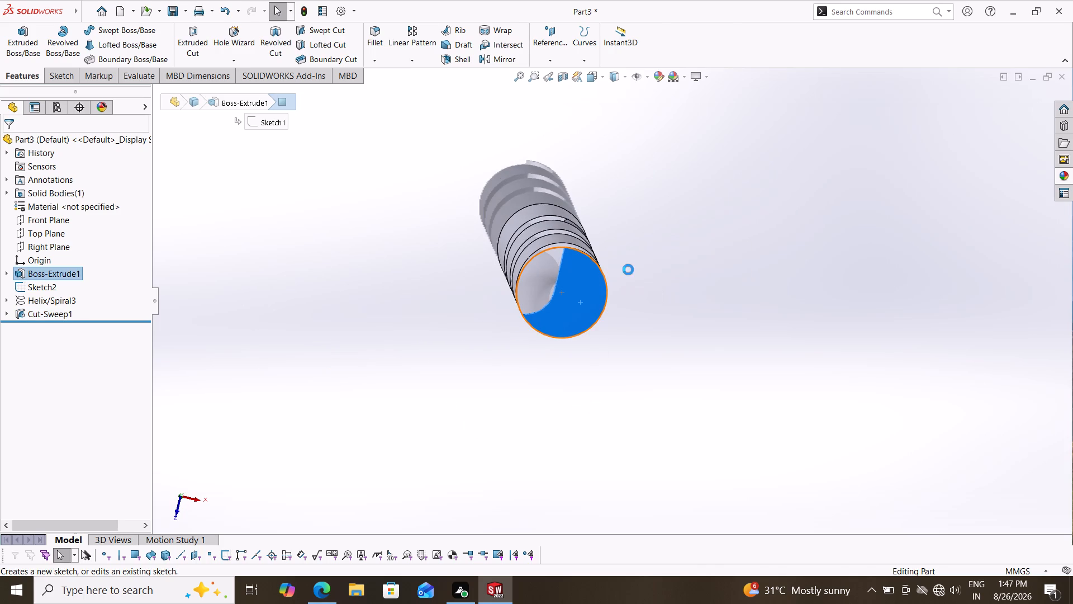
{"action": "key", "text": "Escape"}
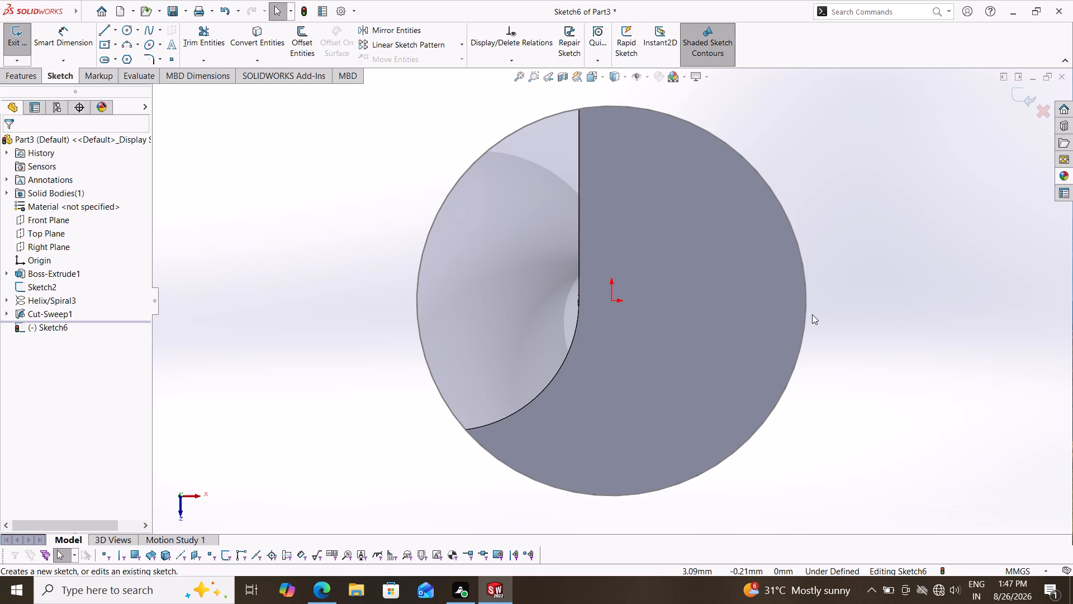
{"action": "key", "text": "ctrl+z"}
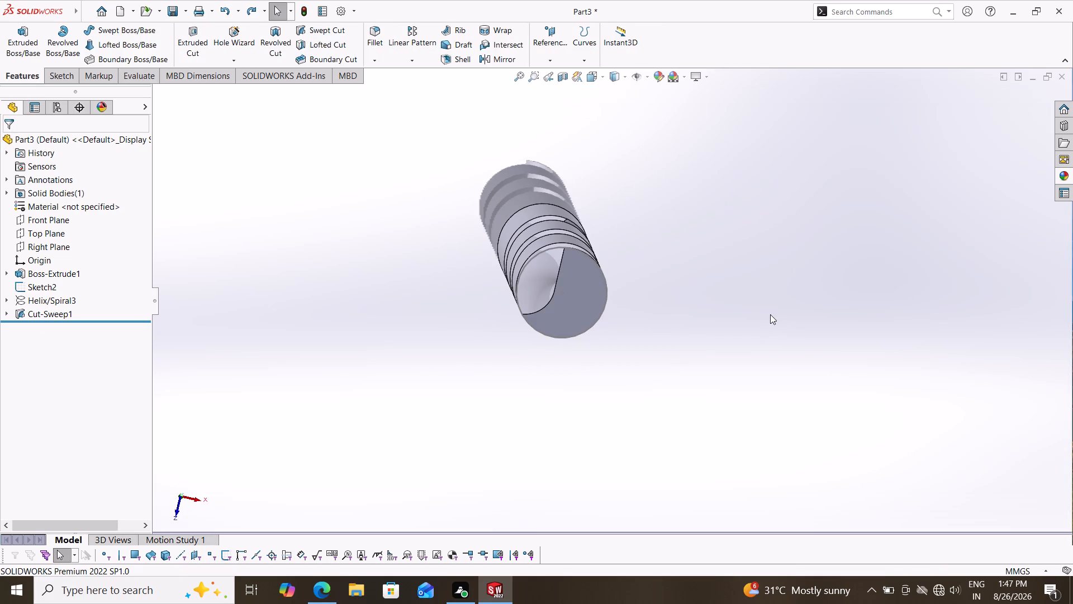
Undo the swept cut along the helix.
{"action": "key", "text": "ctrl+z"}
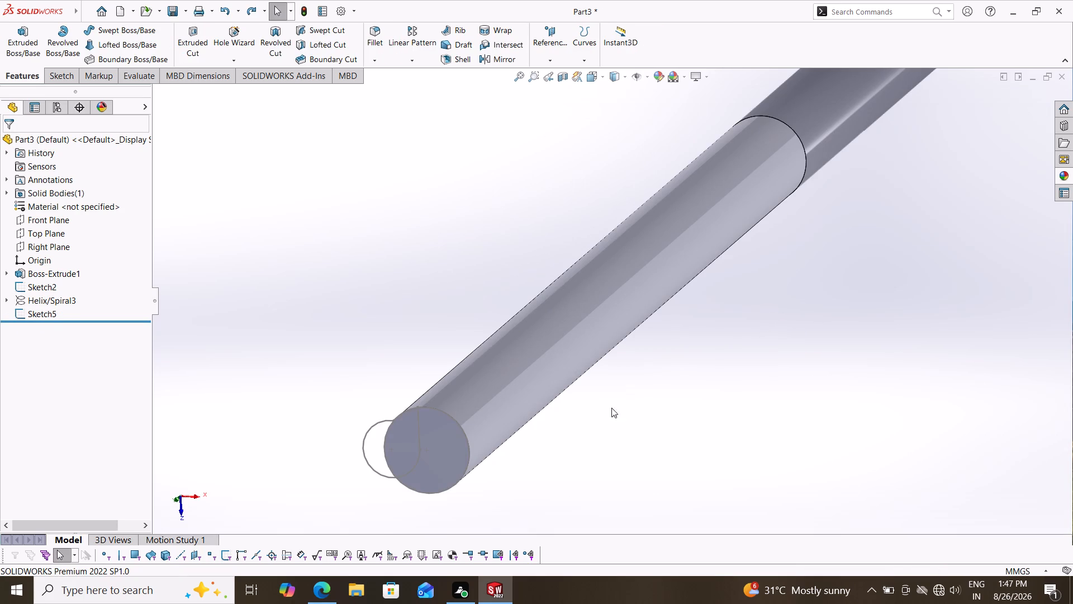
Edit the flute profile sketch Sketch5, set the circular arc's diameter to 2 mm, and exit the sketch.
{"action": "left_click", "coordinate": [49, 310]}
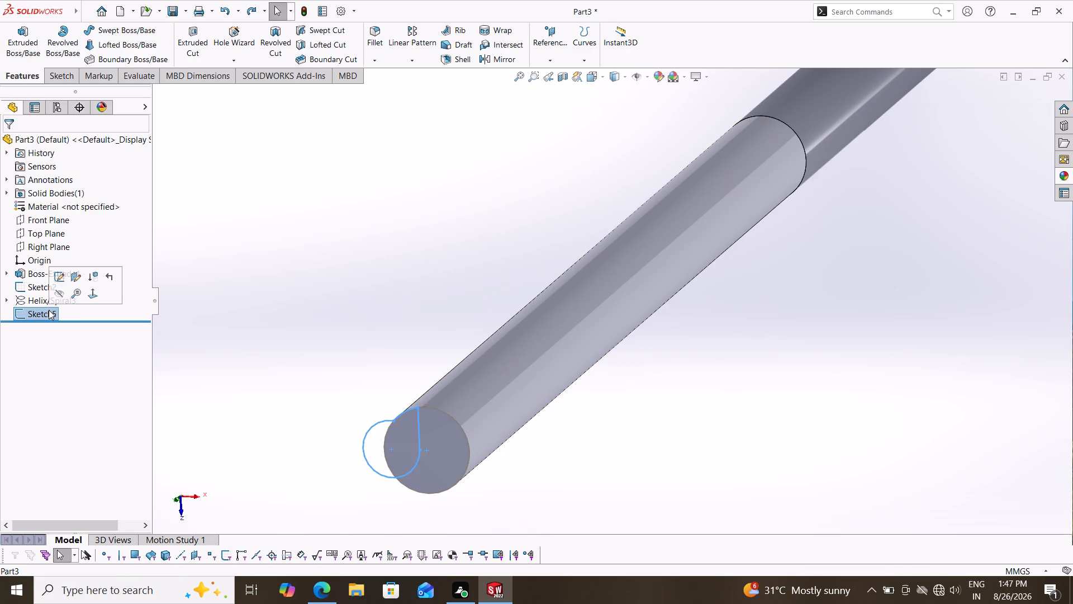
{"action": "left_click", "coordinate": [59, 275]}
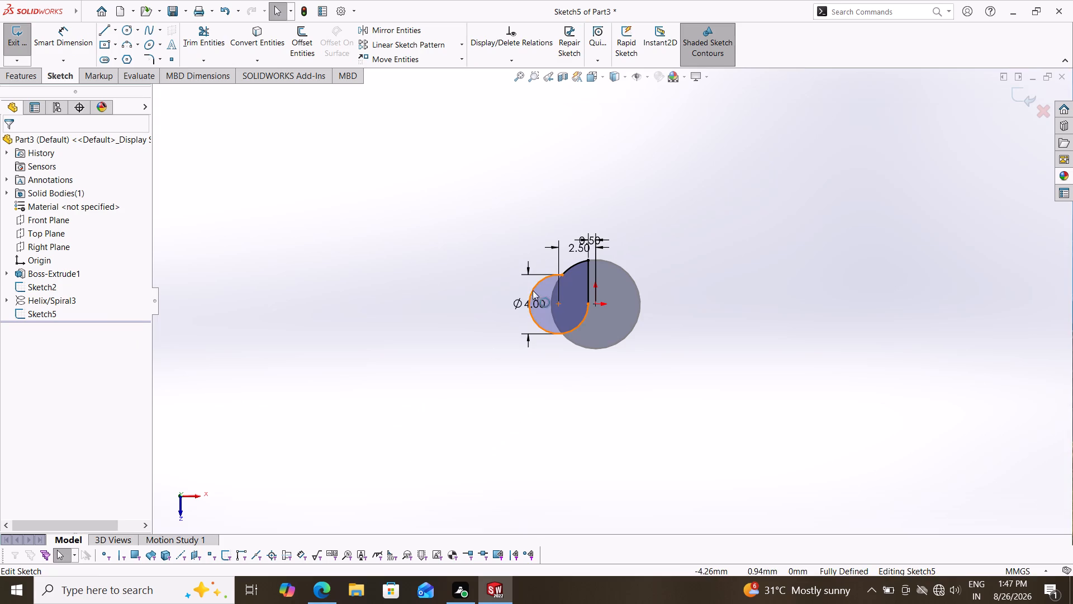
{"action": "double_click", "coordinate": [520, 304]}
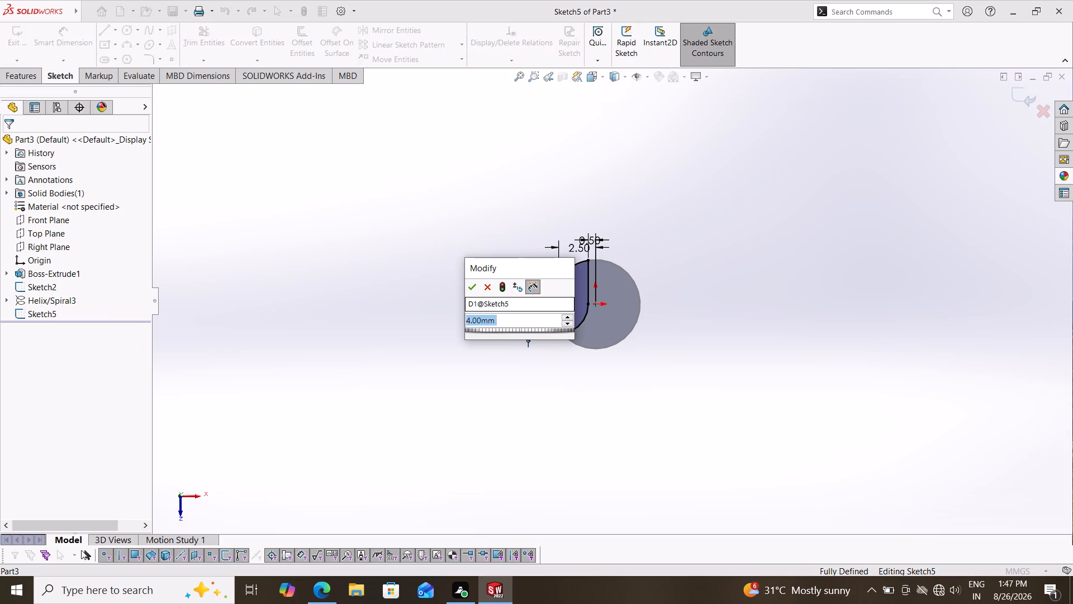
{"action": "key", "text": "2"}
{"action": "key", "text": "Return"}
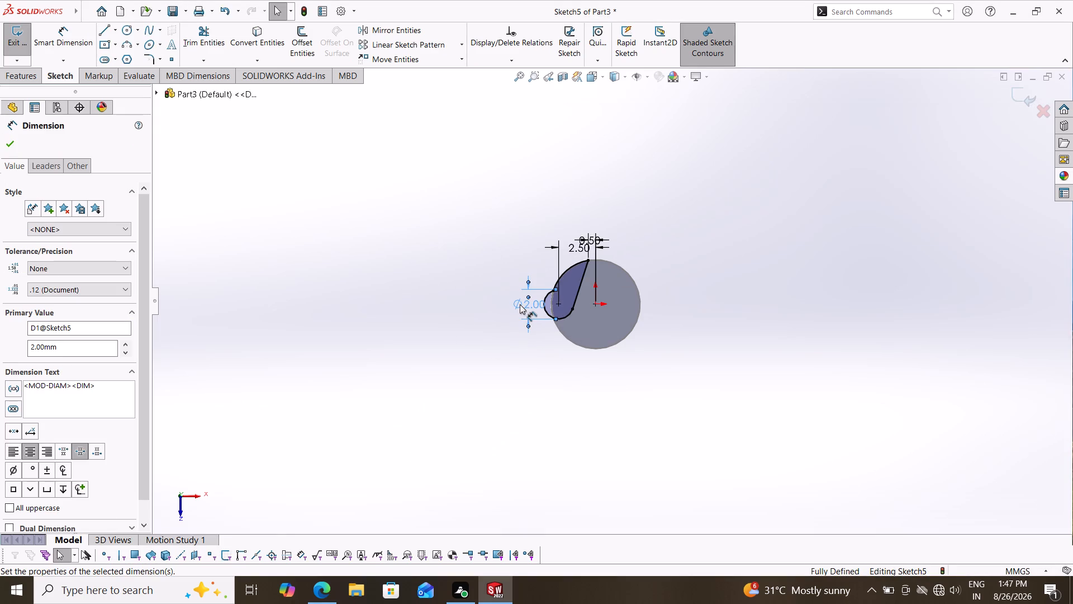
{"action": "left_click", "coordinate": [15, 150]}
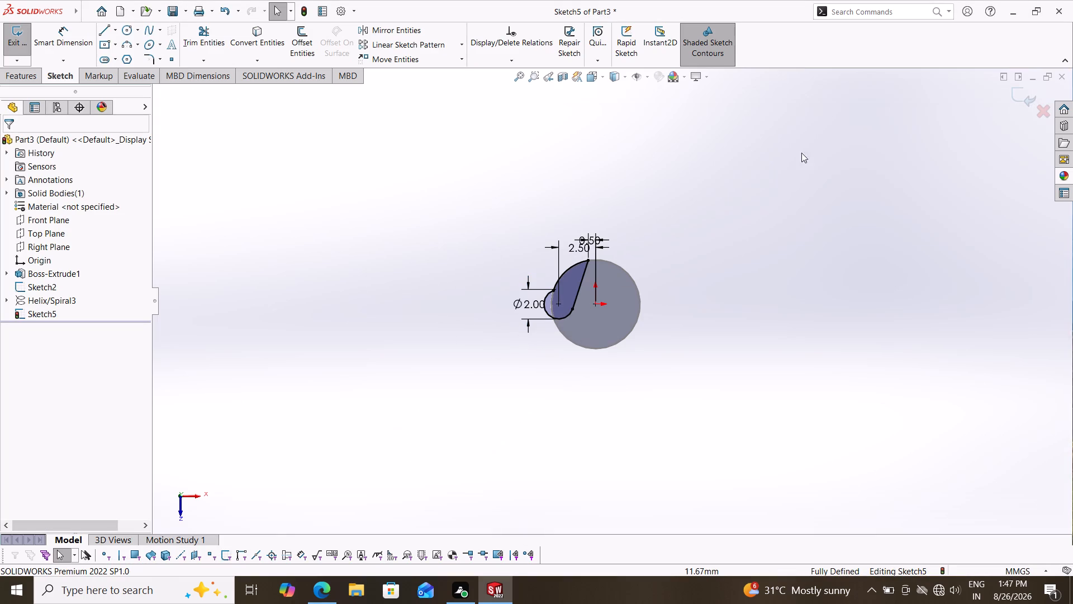
{"action": "left_click", "coordinate": [1025, 99]}
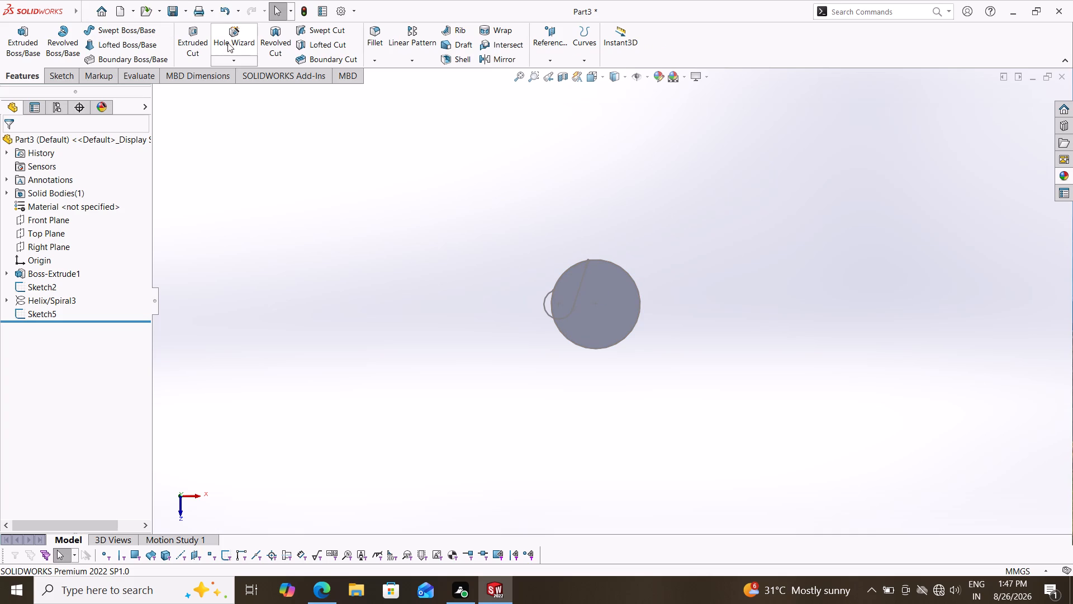
Create a swept cut using the revised profile Sketch5 along the path Helix/Spiral3.
{"action": "left_click", "coordinate": [327, 27]}
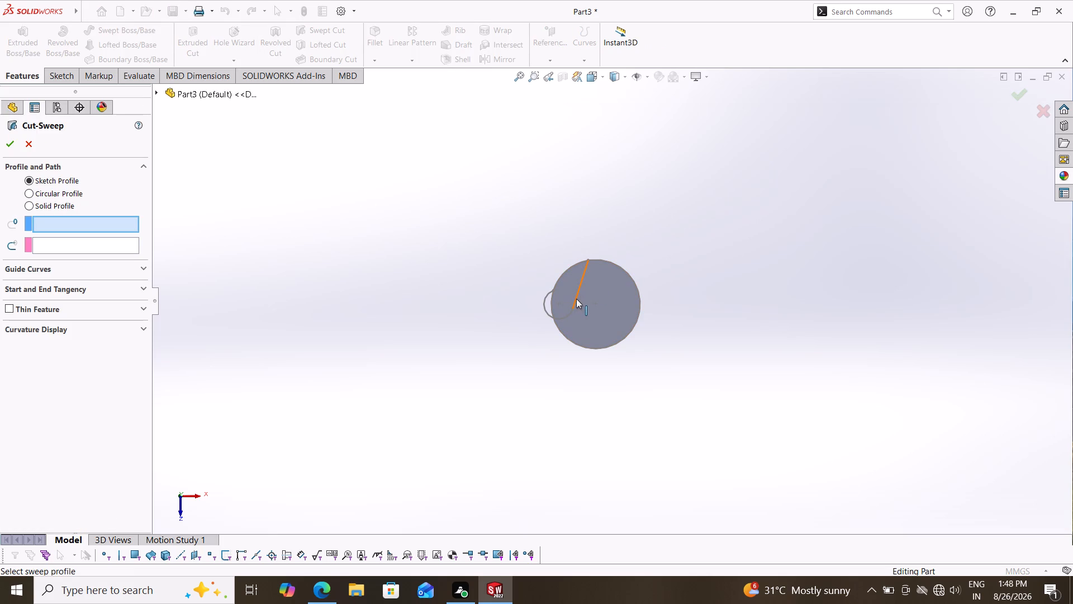
{"action": "left_click", "coordinate": [568, 314]}
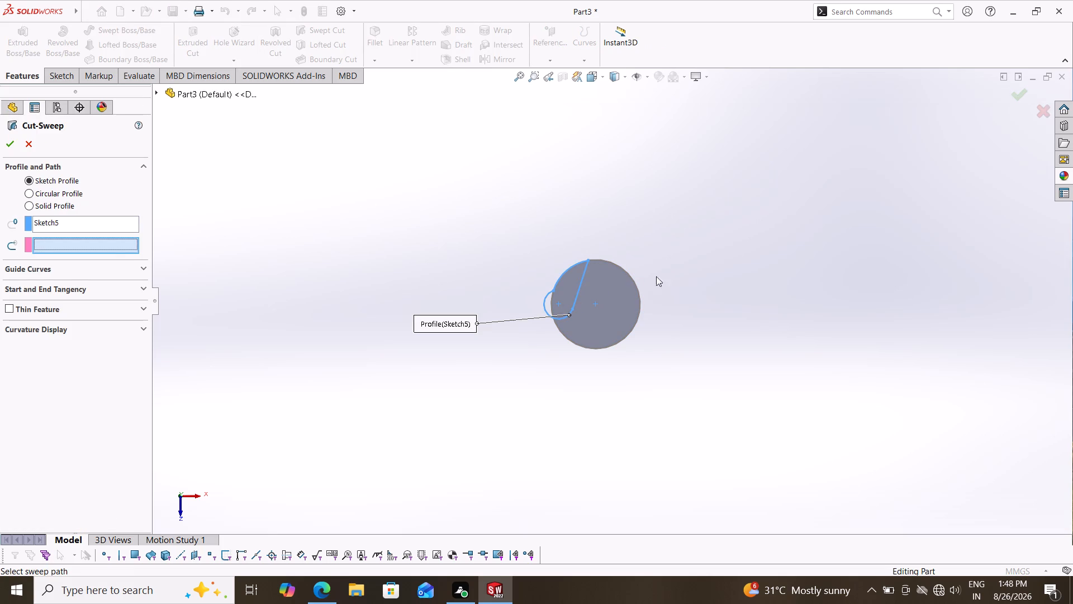
{"action": "left_click", "coordinate": [158, 89]}
{"action": "left_click", "coordinate": [211, 259]}
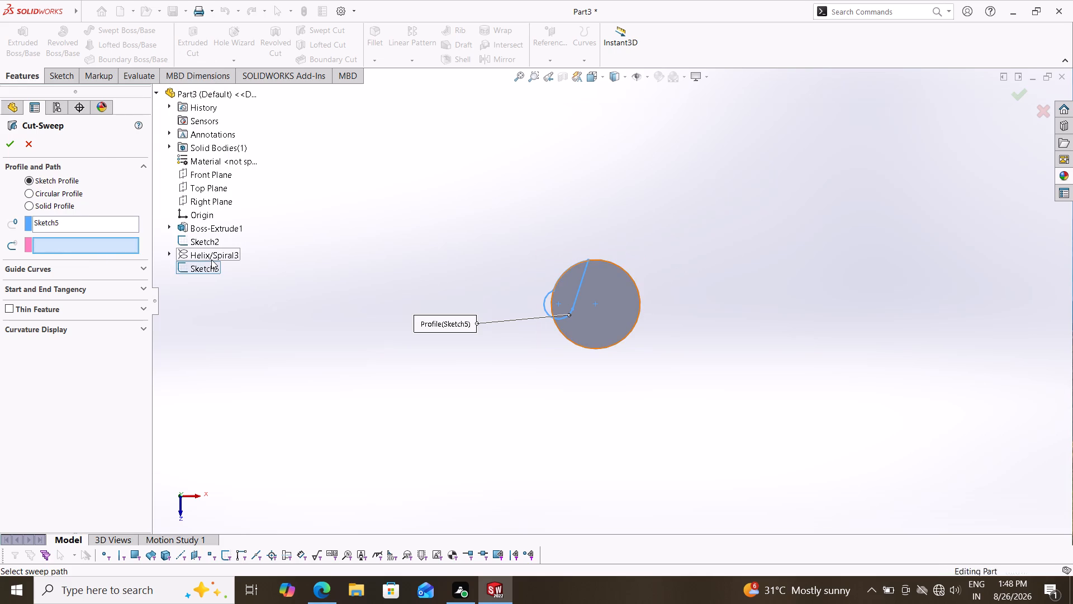
{"action": "middle_click_drag", "start_coordinate": [590, 201], "coordinate": [564, 228]}
{"action": "left_click", "coordinate": [7, 143]}
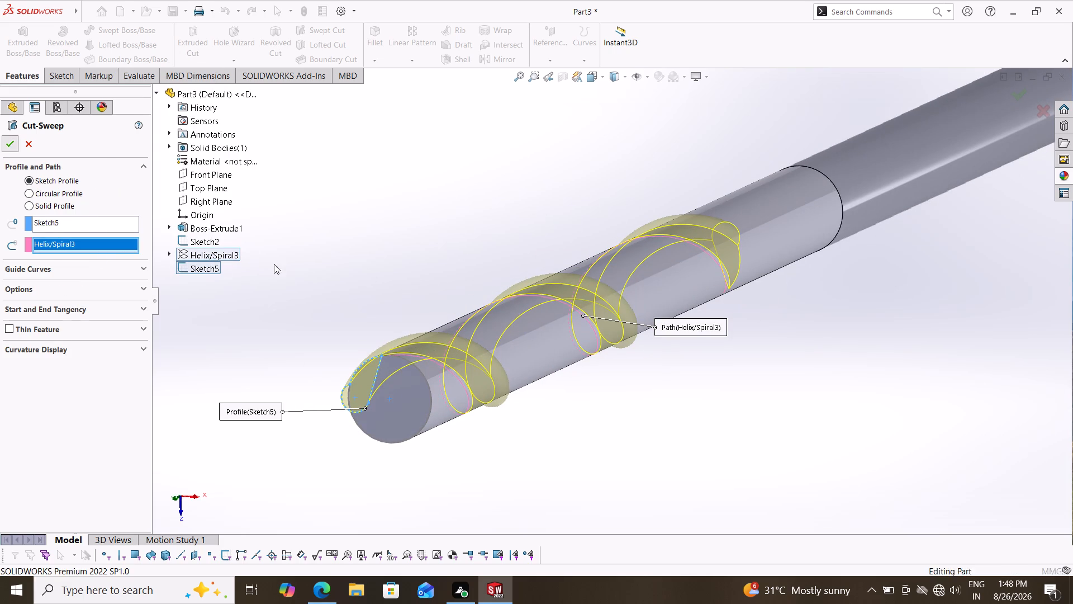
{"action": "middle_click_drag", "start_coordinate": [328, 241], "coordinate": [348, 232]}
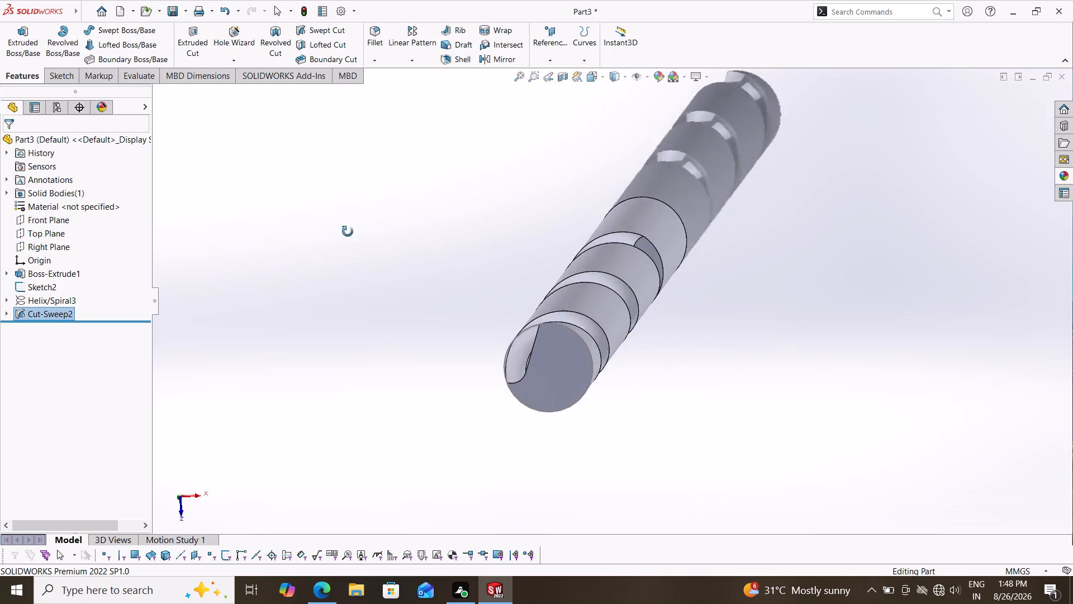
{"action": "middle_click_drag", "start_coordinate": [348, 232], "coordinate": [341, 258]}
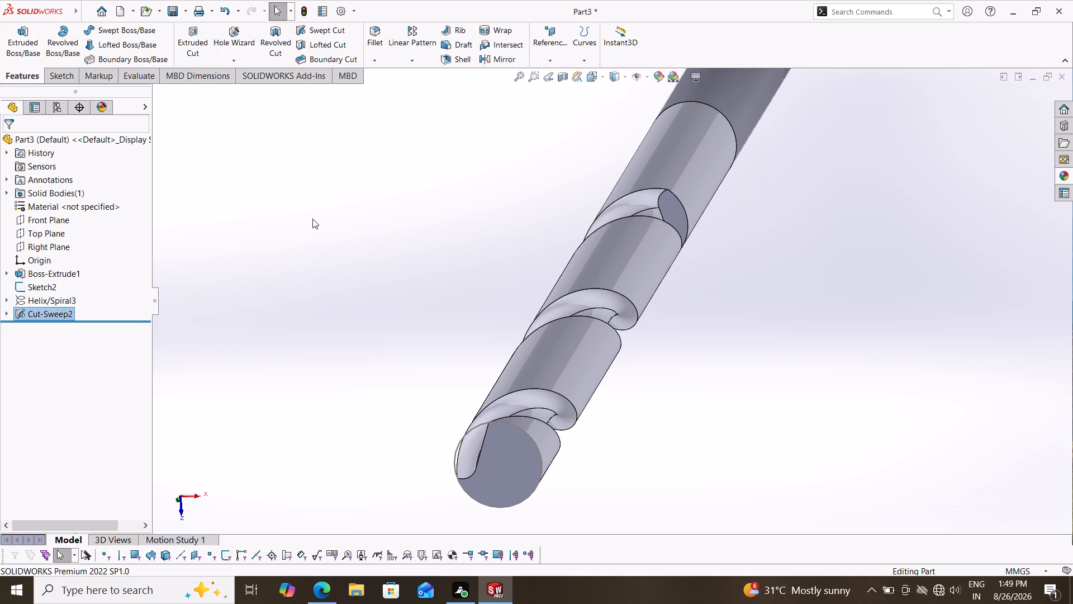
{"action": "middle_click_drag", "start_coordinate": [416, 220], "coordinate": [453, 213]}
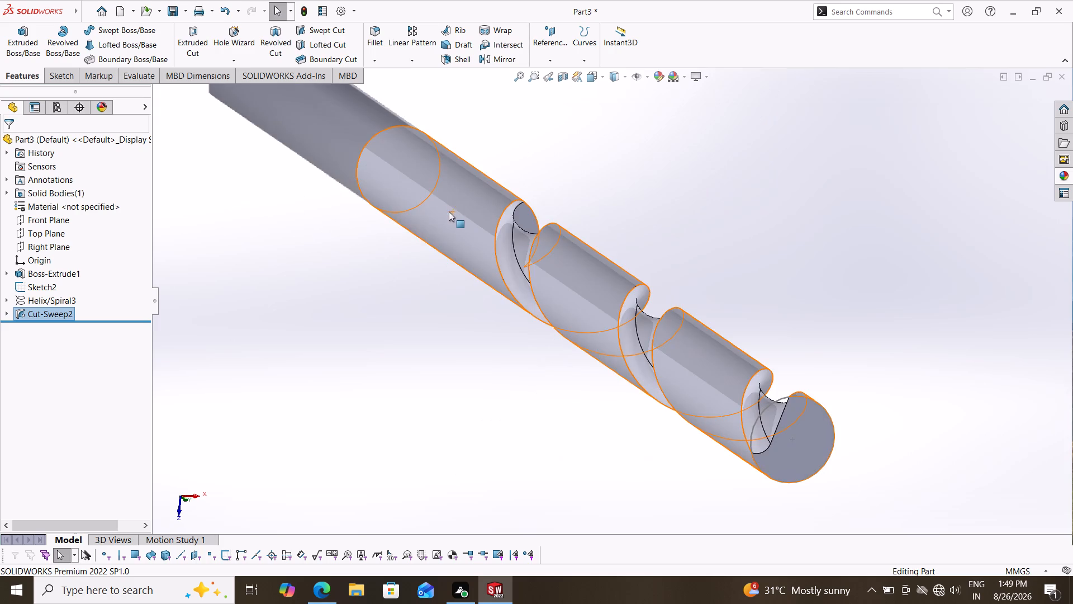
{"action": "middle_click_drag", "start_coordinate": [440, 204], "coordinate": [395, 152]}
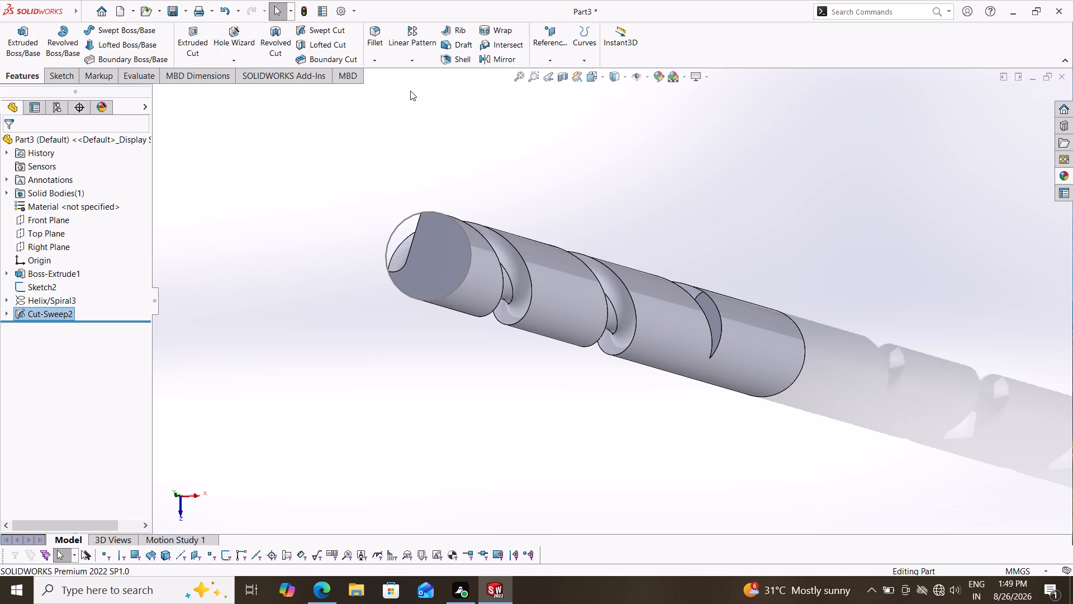
Circular-pattern the swept flute cut about the cylinder's circular end edge with 2 equally spaced instances over 360 degrees.
{"action": "left_click", "coordinate": [421, 62]}
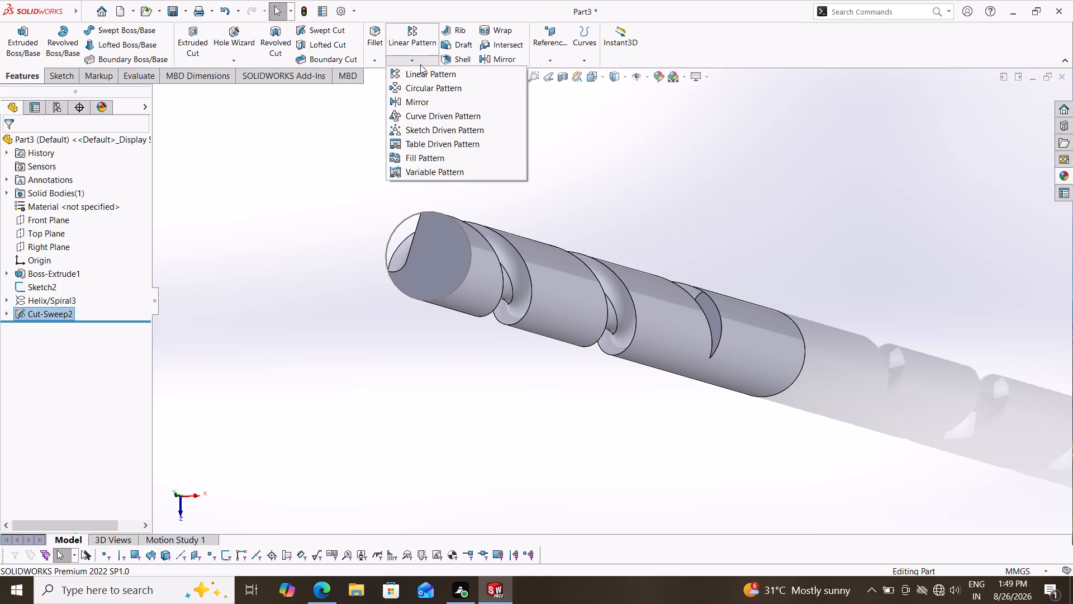
{"action": "left_click", "coordinate": [417, 86]}
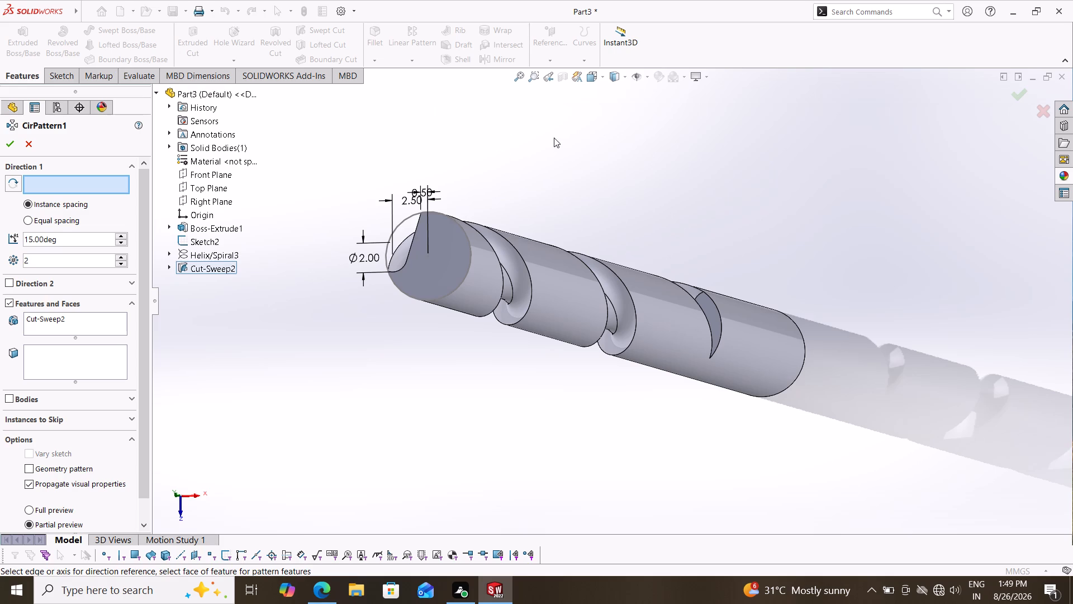
{"action": "middle_click_drag", "start_coordinate": [805, 240], "coordinate": [765, 234]}
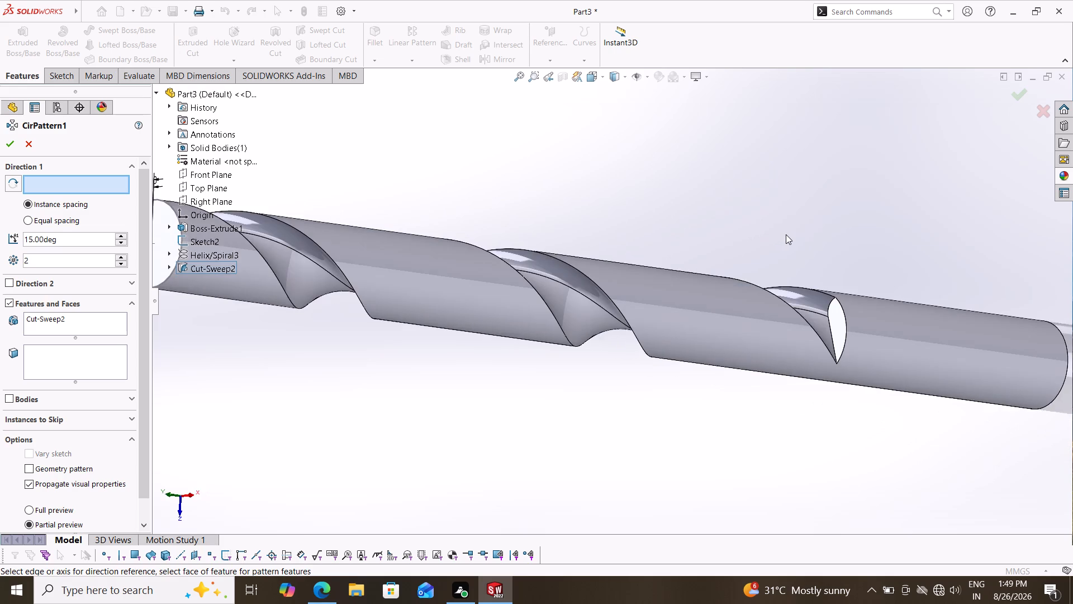
{"action": "middle_click_drag", "start_coordinate": [782, 236], "coordinate": [628, 228]}
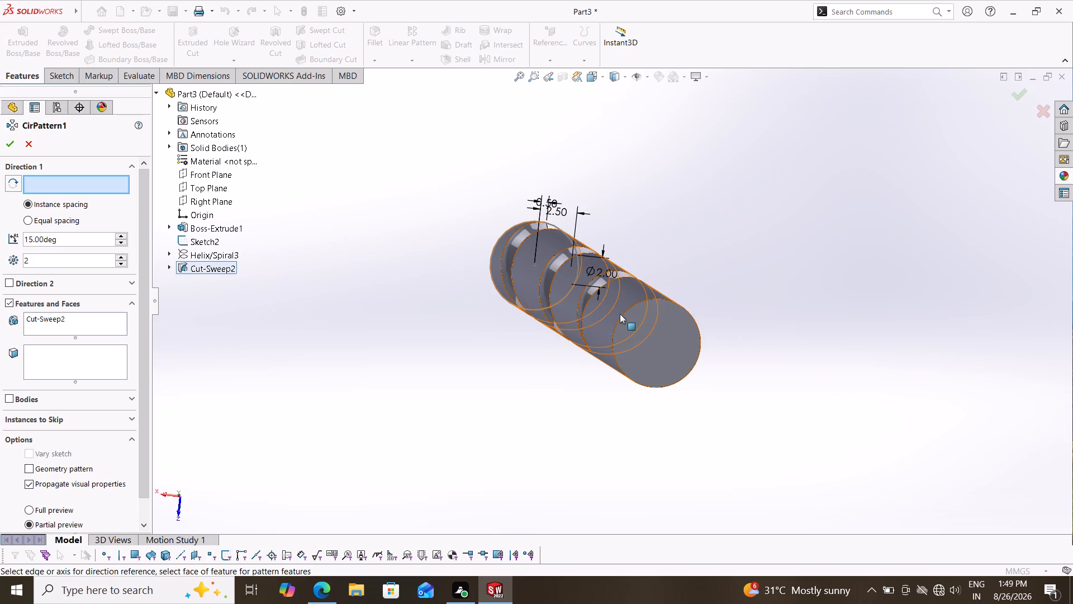
{"action": "left_click", "coordinate": [620, 319]}
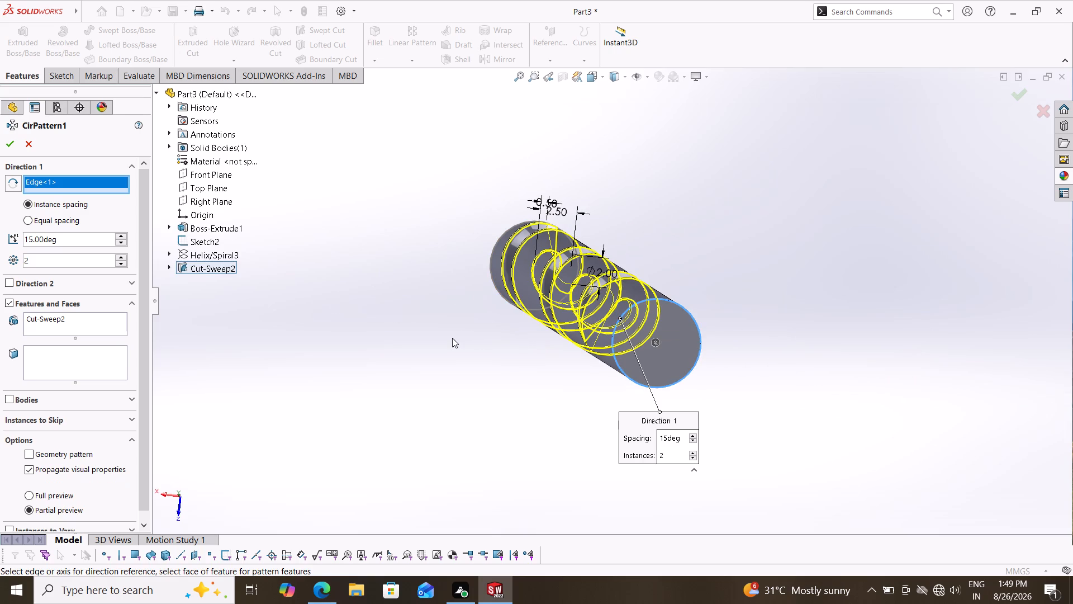
{"action": "middle_click_drag", "start_coordinate": [452, 338], "coordinate": [652, 346]}
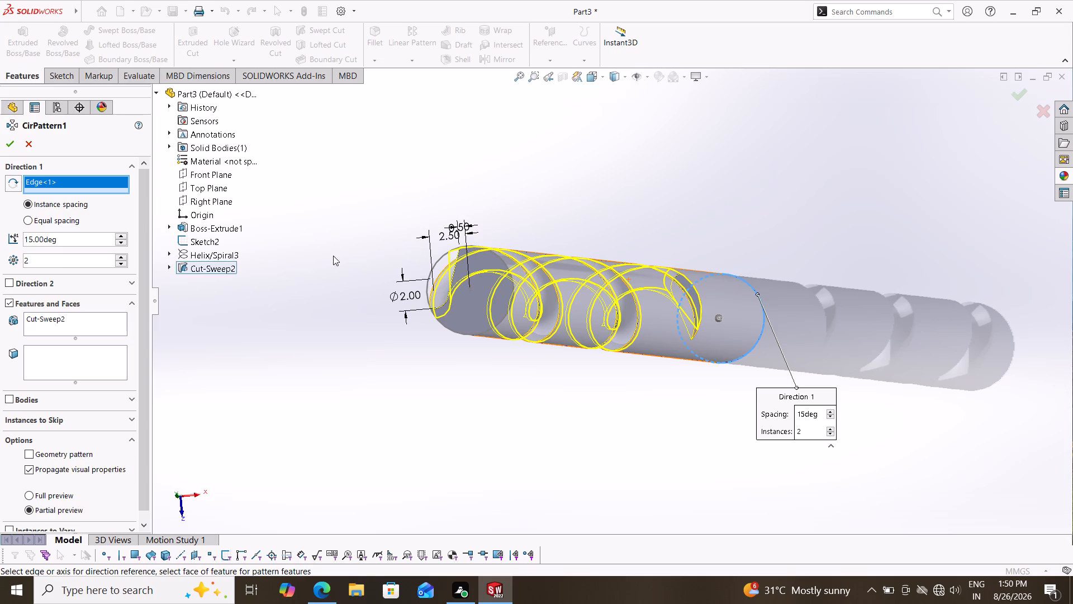
{"action": "left_click_drag", "start_coordinate": [75, 235], "coordinate": [25, 233]}
{"action": "left_click_drag", "start_coordinate": [25, 233], "coordinate": [0, 233]}
{"action": "type", "text": "360"}
{"action": "key", "text": "Return"}
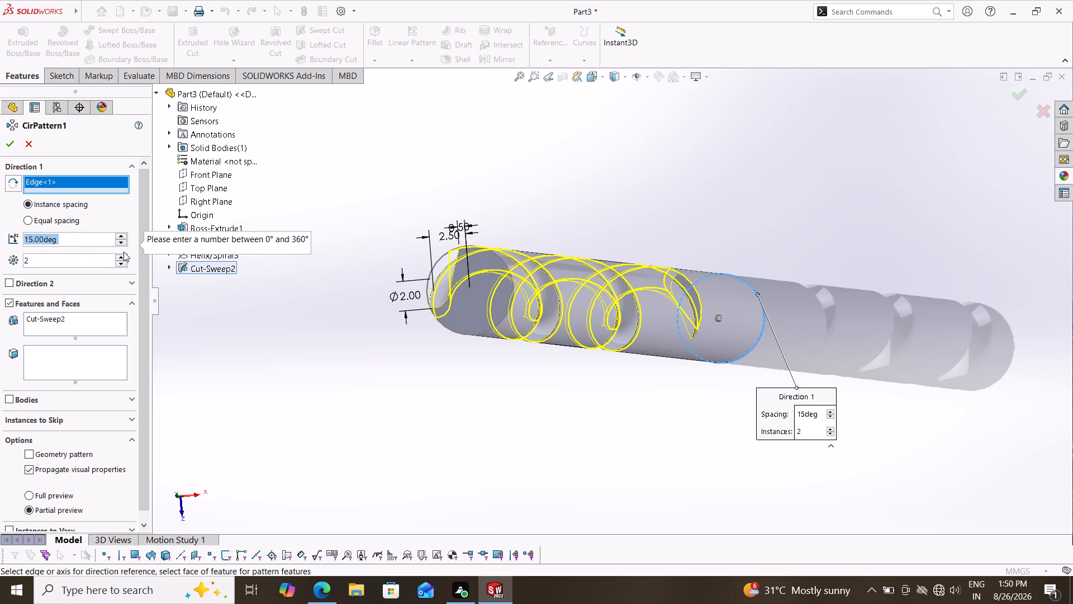
{"action": "left_click", "coordinate": [30, 220]}
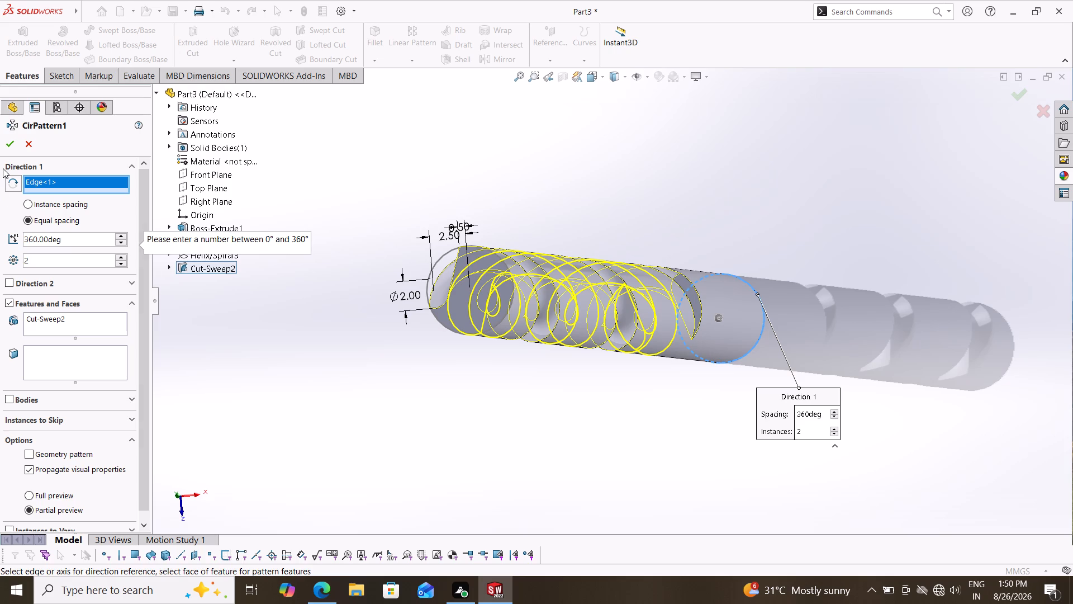
{"action": "left_click", "coordinate": [7, 142]}
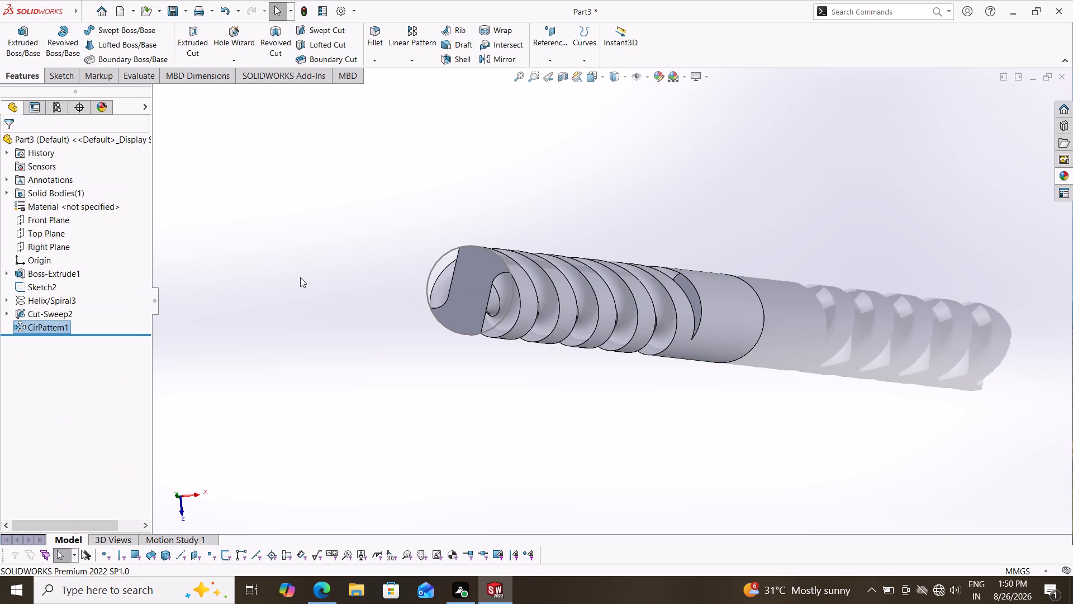
Examine the two patterned flutes from several angles, including the fluted end face, the run-out and the plain shank.
{"action": "middle_click_drag", "start_coordinate": [307, 290], "coordinate": [330, 246]}
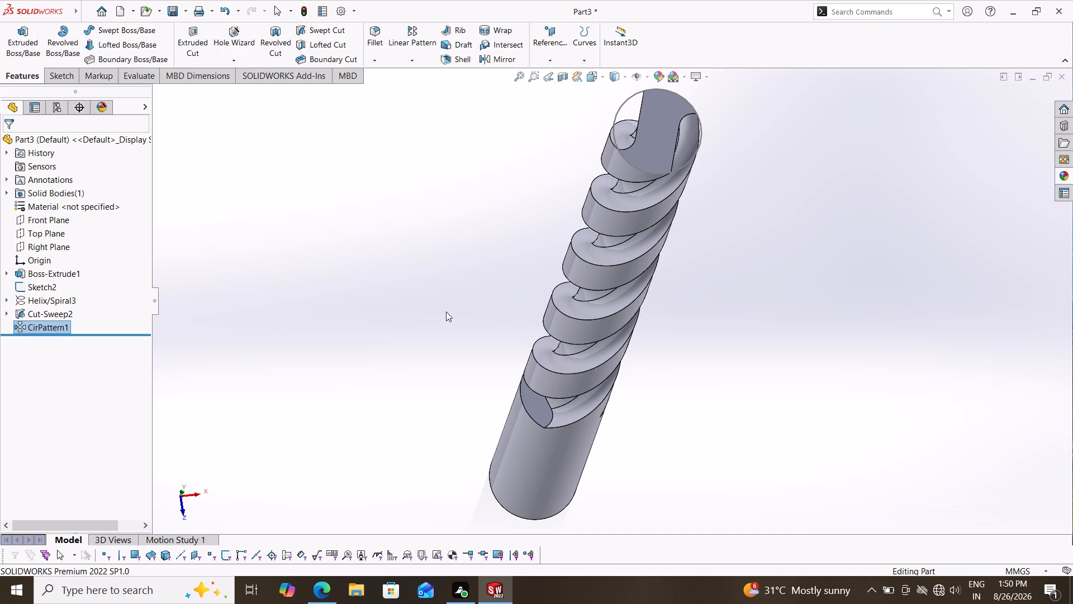
{"action": "middle_click_drag", "start_coordinate": [751, 178], "coordinate": [721, 238]}
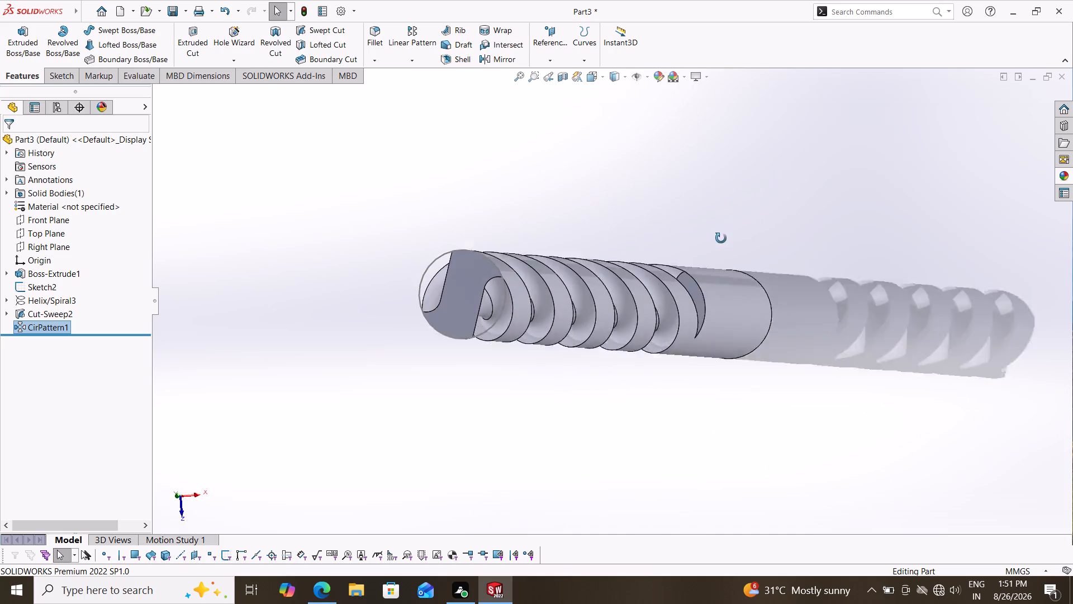
{"action": "middle_click_drag", "start_coordinate": [721, 238], "coordinate": [720, 248]}
{"action": "scroll", "coordinate": [743, 289], "scroll_direction": "down", "scroll_amount": 2}
{"action": "scroll", "coordinate": [676, 316], "scroll_direction": "up", "scroll_amount": 3}
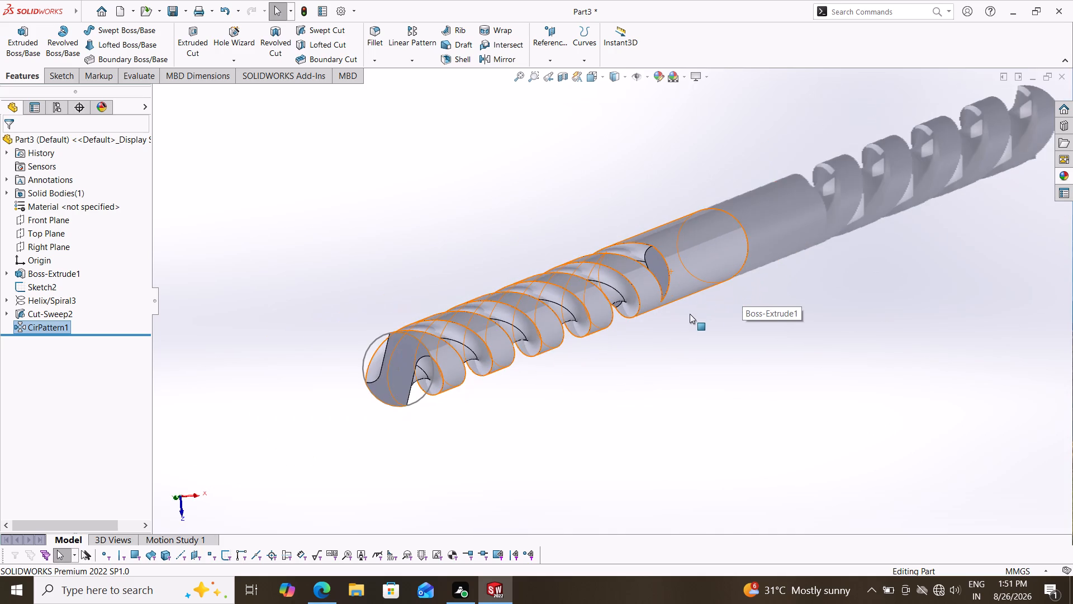
{"action": "middle_click_drag", "start_coordinate": [711, 306], "coordinate": [581, 418]}
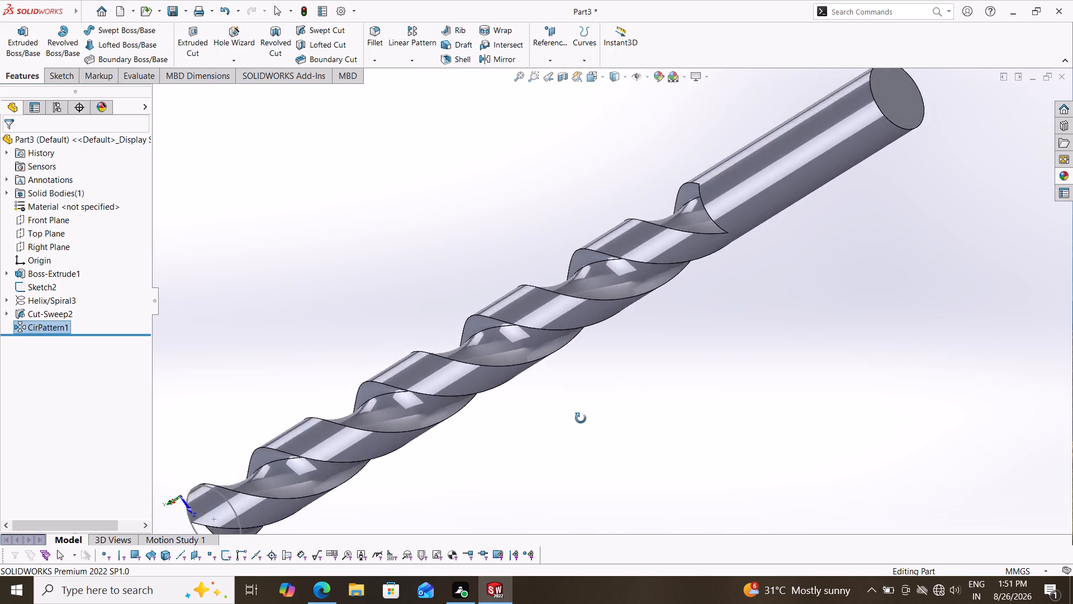
{"action": "middle_click_drag", "start_coordinate": [581, 418], "coordinate": [708, 398]}
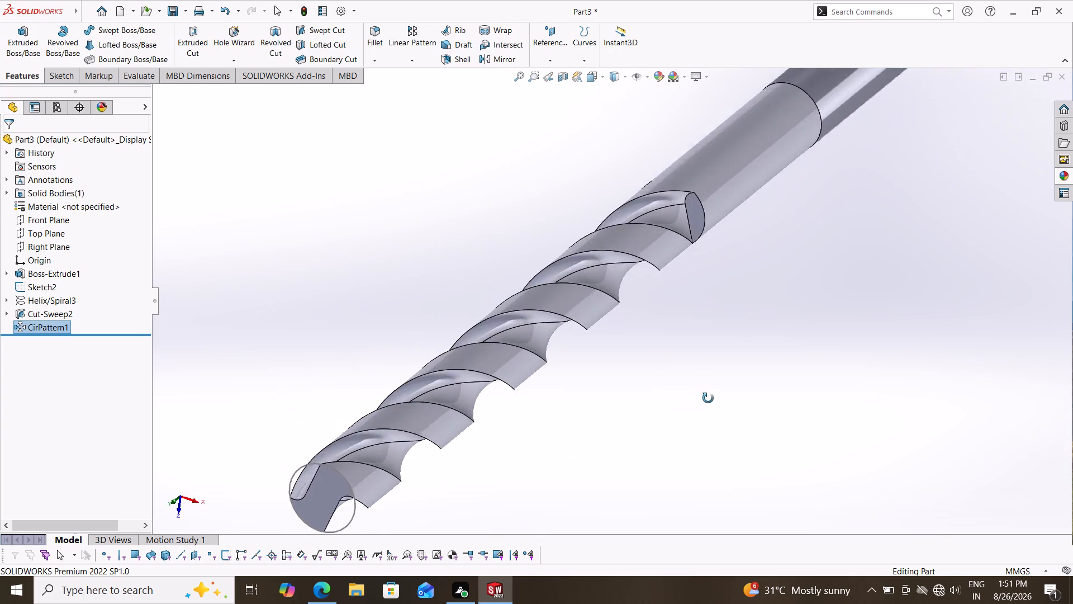
{"action": "middle_click_drag", "start_coordinate": [708, 398], "coordinate": [719, 395]}
{"action": "scroll", "coordinate": [671, 376], "scroll_direction": "down", "scroll_amount": 2}
{"action": "scroll", "coordinate": [591, 376], "scroll_direction": "up", "scroll_amount": 4}
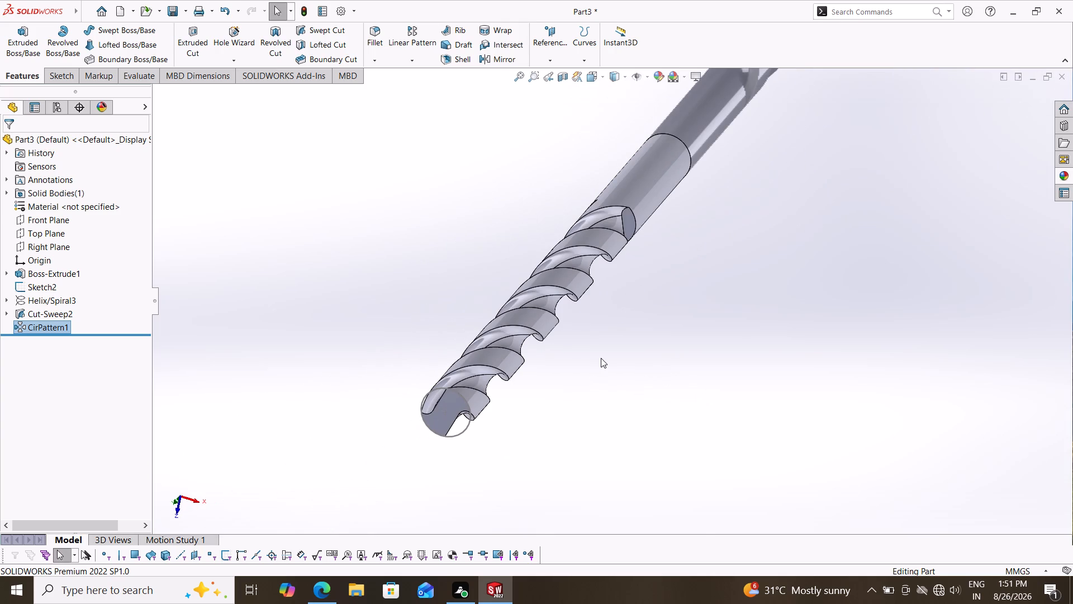
{"action": "middle_click_drag", "start_coordinate": [557, 362], "coordinate": [580, 343]}
{"action": "scroll", "coordinate": [557, 362], "scroll_direction": "up", "scroll_amount": 1}
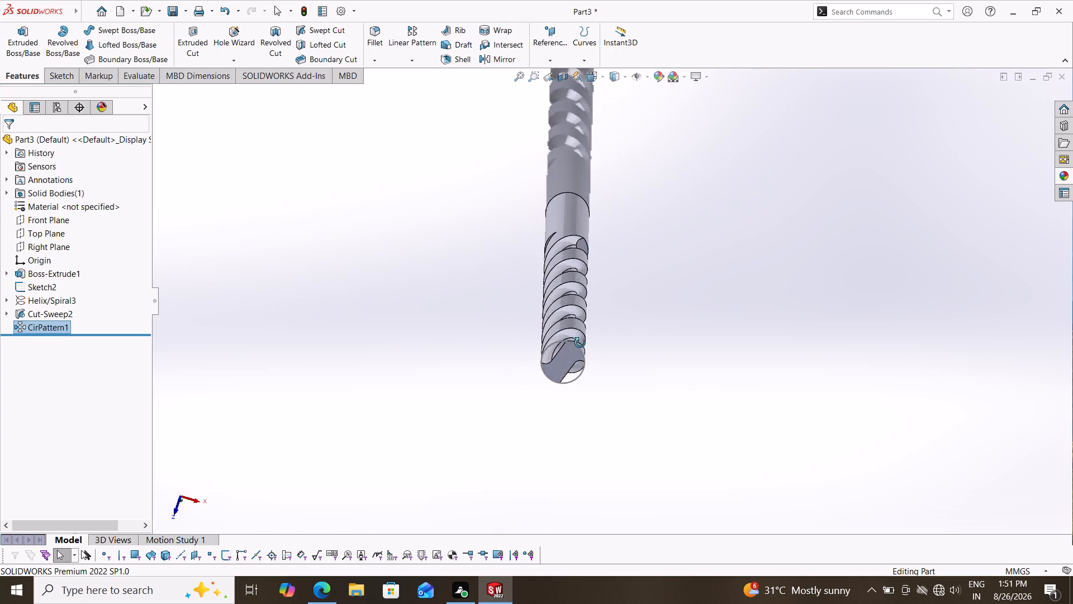
{"action": "middle_click_drag", "start_coordinate": [580, 343], "coordinate": [580, 320]}
{"action": "middle_click_drag", "start_coordinate": [639, 309], "coordinate": [561, 365]}
{"action": "middle_click_drag", "start_coordinate": [560, 365], "coordinate": [567, 361]}
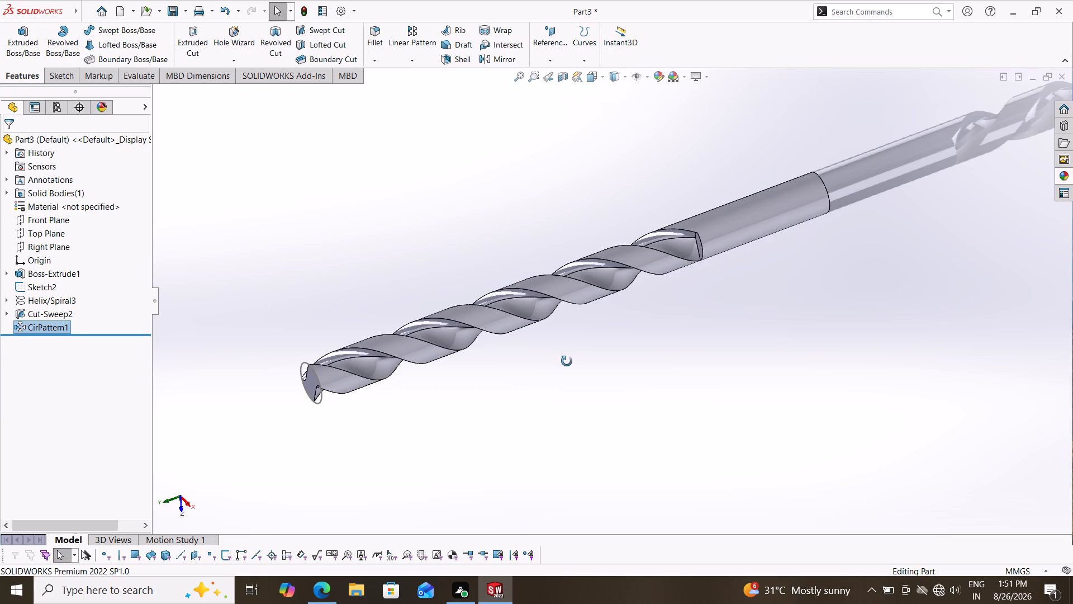
{"action": "middle_click_drag", "start_coordinate": [567, 361], "coordinate": [605, 333]}
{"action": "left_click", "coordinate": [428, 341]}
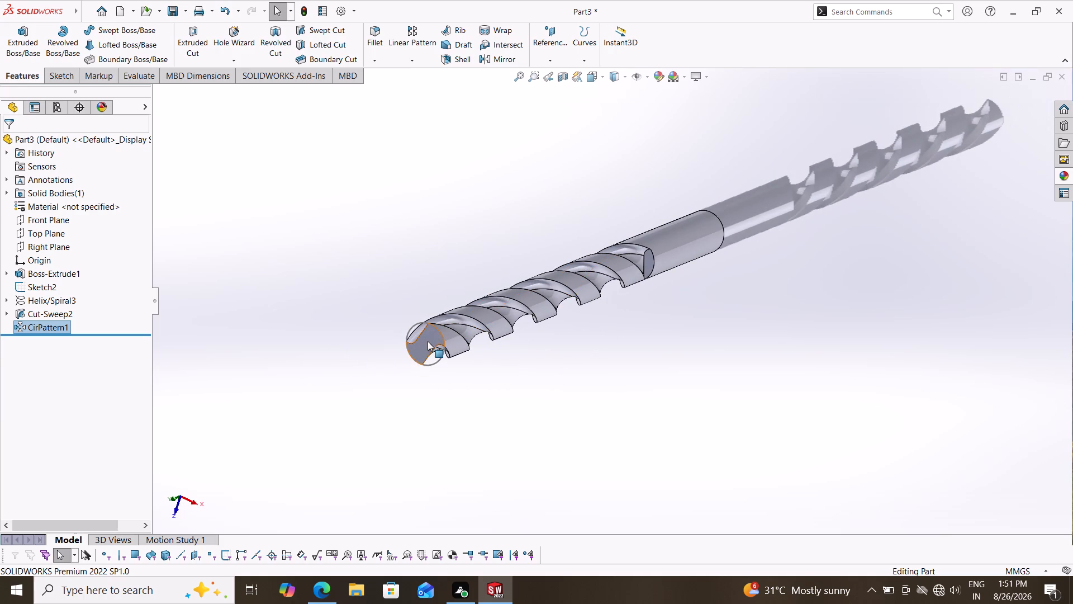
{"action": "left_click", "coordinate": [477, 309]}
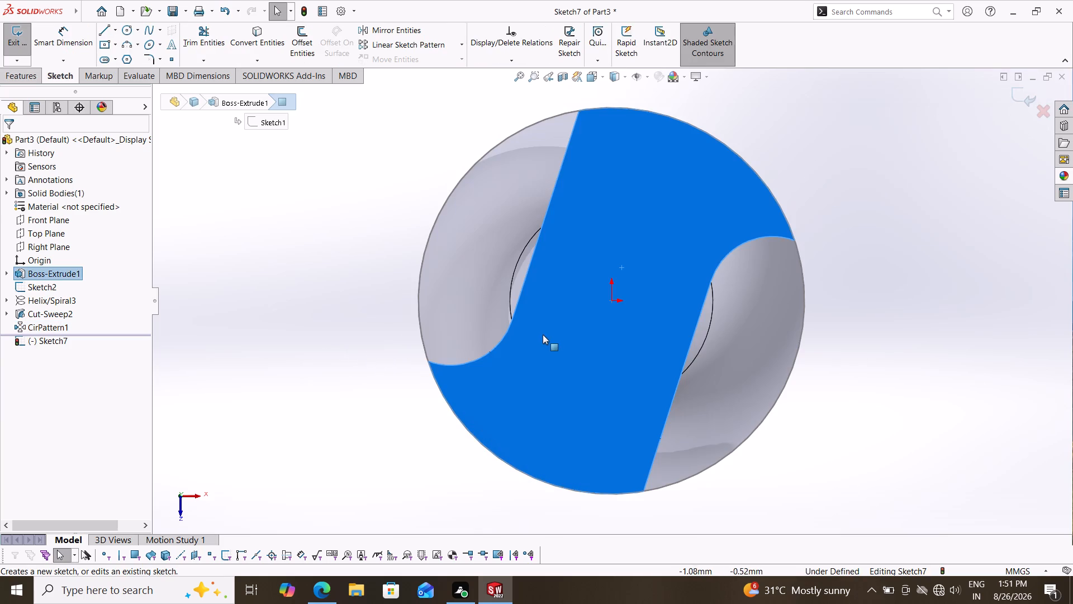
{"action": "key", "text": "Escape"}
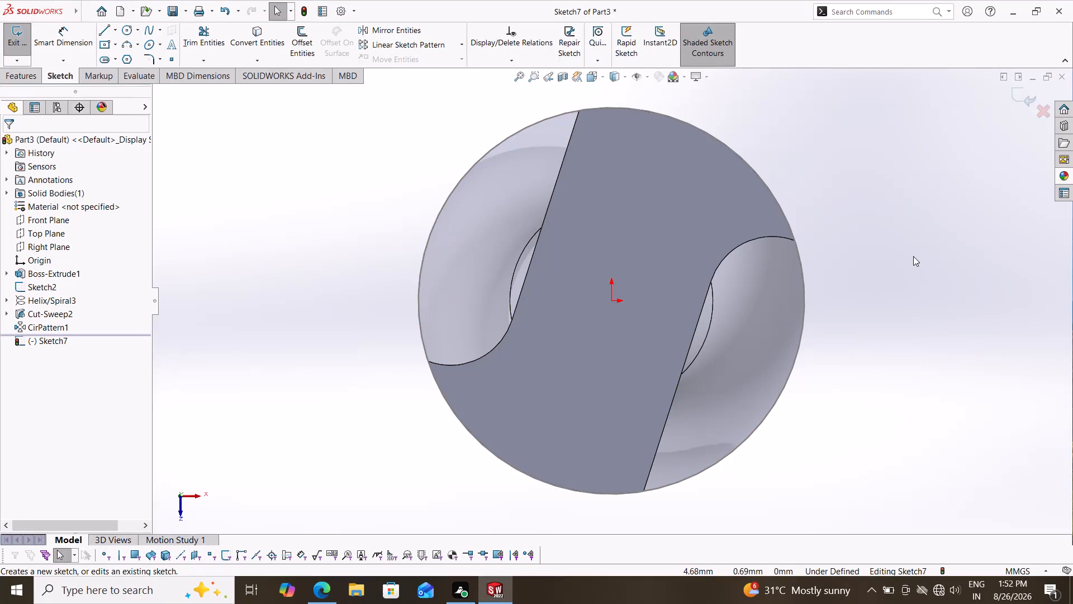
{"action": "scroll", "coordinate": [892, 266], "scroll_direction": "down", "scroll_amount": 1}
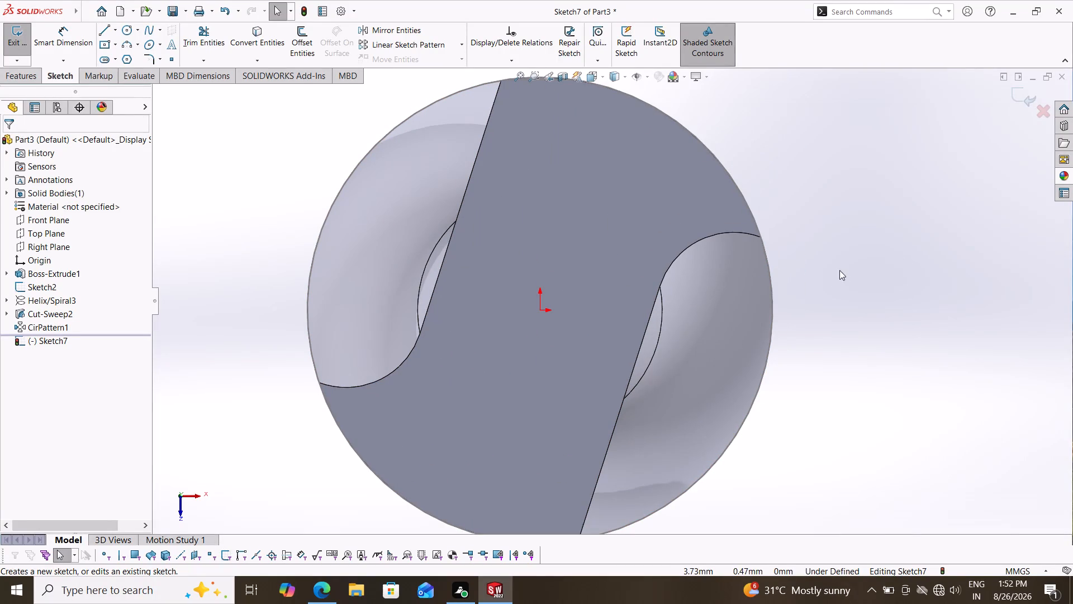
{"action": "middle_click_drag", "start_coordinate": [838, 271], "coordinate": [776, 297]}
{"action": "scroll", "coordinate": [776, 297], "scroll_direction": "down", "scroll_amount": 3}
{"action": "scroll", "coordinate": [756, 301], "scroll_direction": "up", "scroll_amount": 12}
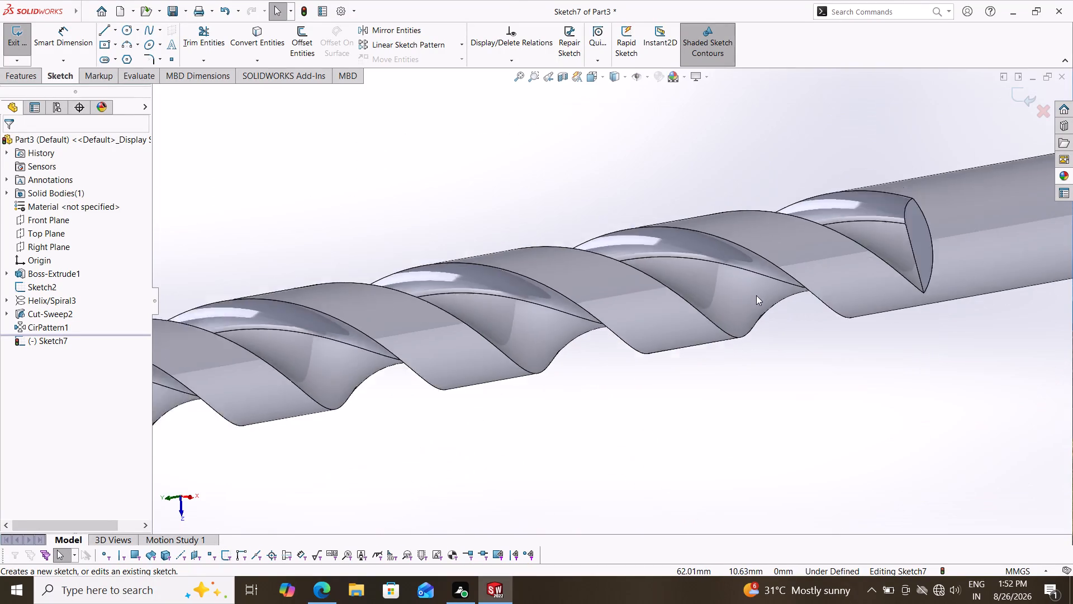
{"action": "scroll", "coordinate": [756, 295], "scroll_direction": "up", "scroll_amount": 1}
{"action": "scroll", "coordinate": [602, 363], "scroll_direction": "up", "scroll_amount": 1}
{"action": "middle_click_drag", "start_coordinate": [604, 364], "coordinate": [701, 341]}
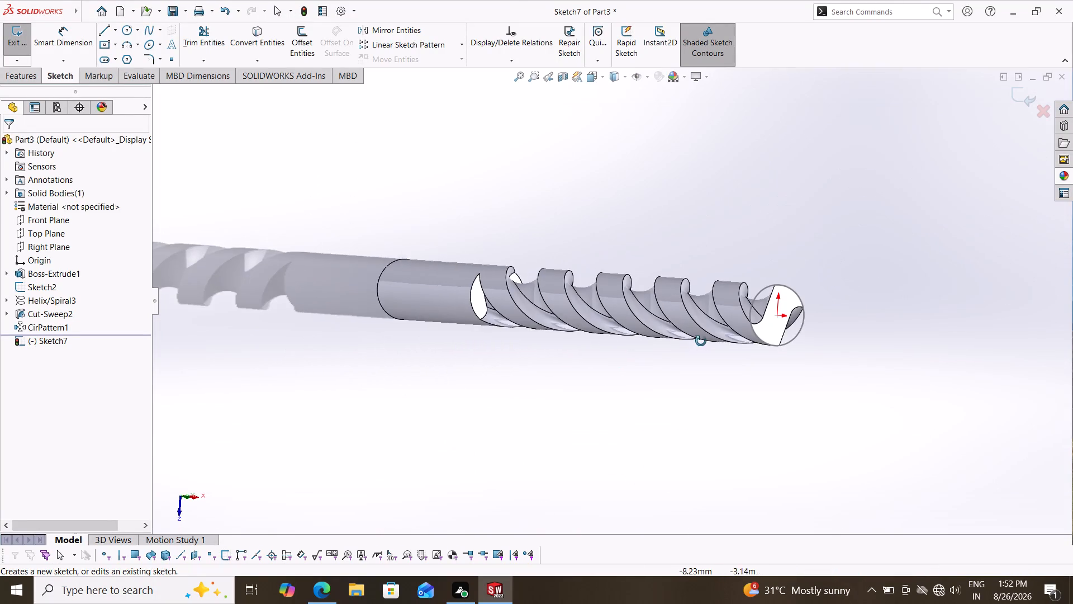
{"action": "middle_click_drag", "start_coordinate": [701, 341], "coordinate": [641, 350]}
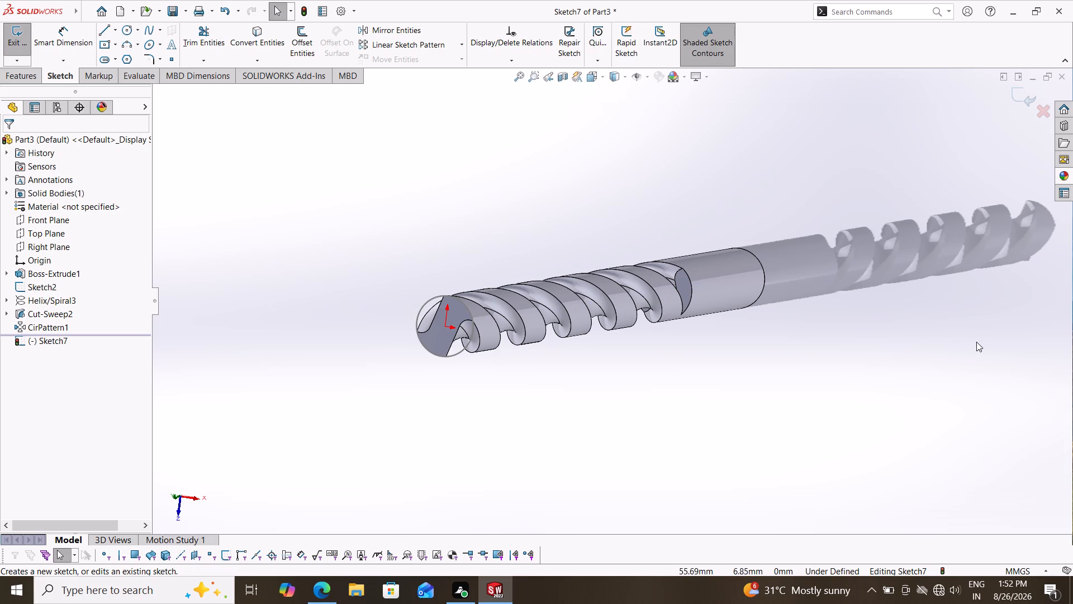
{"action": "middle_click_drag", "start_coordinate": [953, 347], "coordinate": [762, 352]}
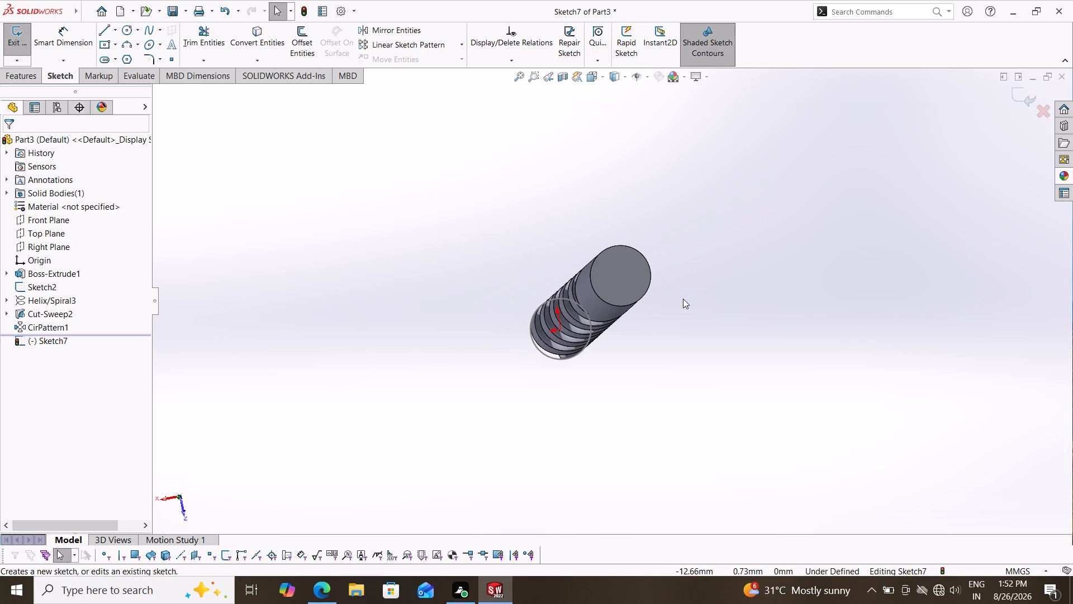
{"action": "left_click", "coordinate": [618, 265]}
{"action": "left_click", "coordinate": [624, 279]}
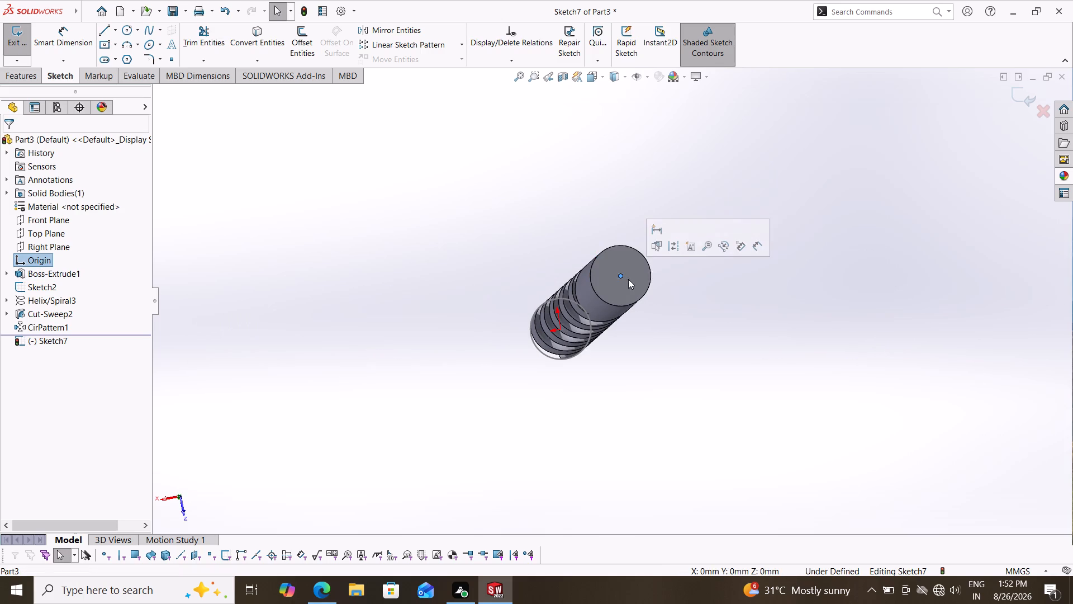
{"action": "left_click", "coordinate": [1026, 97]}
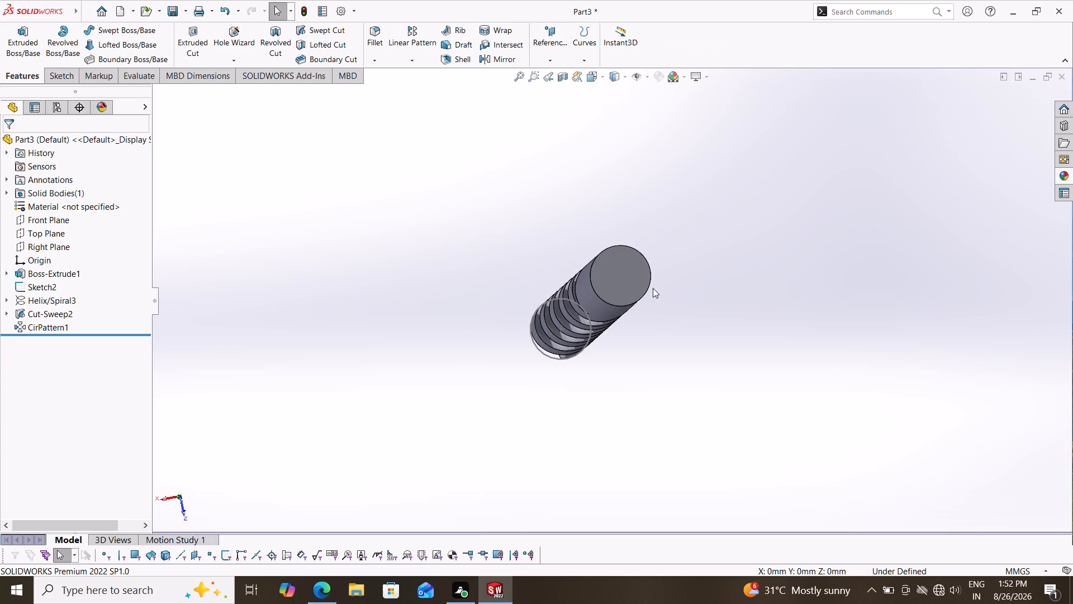
Sketch a center rectangle about 9.4 by 1.9 mm on the plain shank end face, centred on the origin and extending past both sides.
{"action": "left_click", "coordinate": [623, 282]}
{"action": "left_click", "coordinate": [675, 250]}
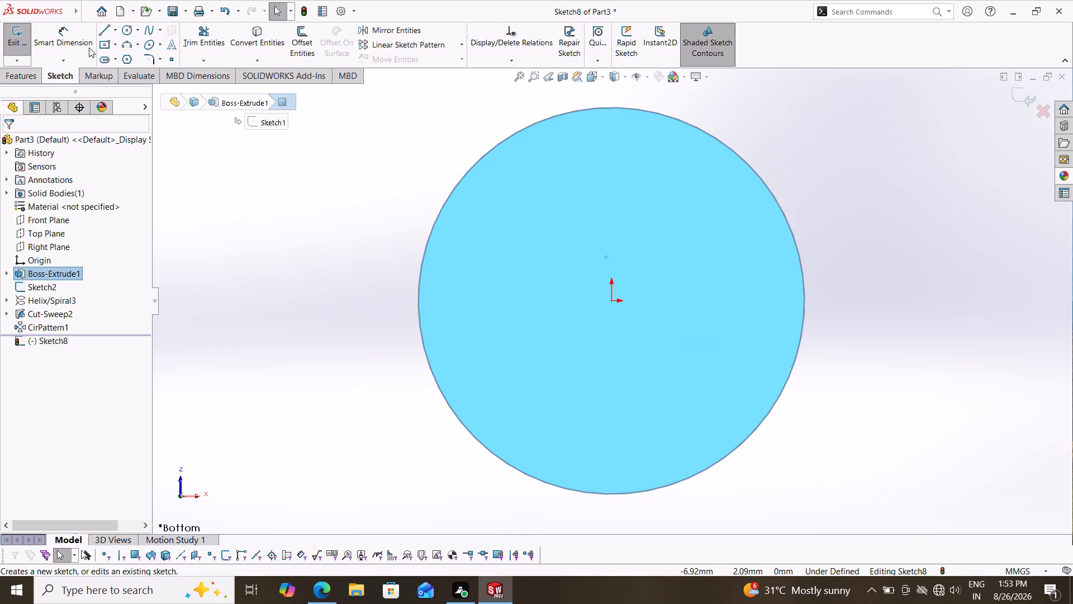
{"action": "left_click", "coordinate": [117, 48]}
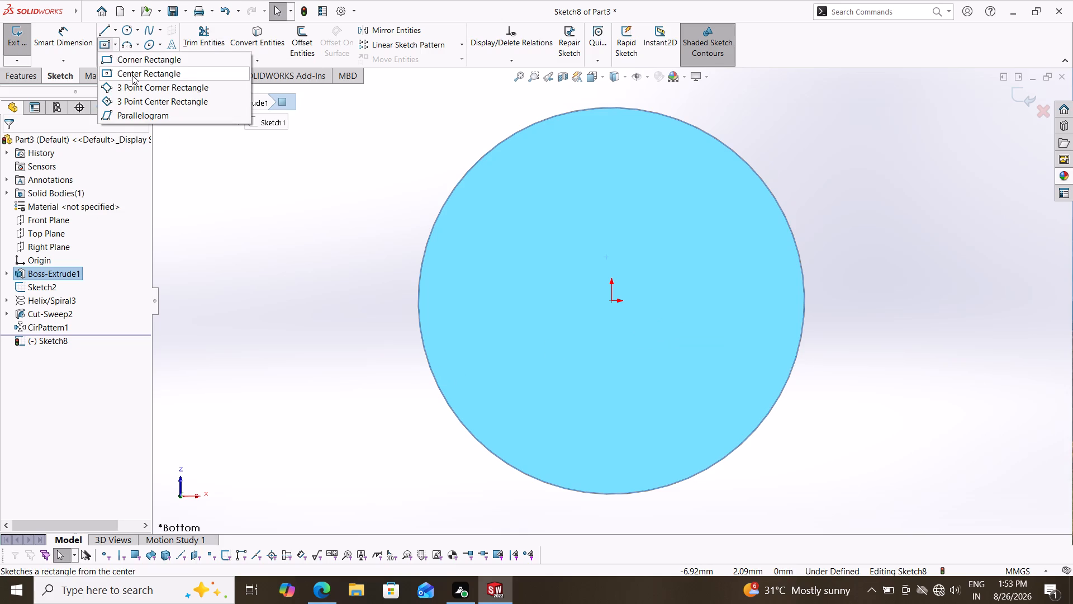
{"action": "left_click", "coordinate": [132, 75]}
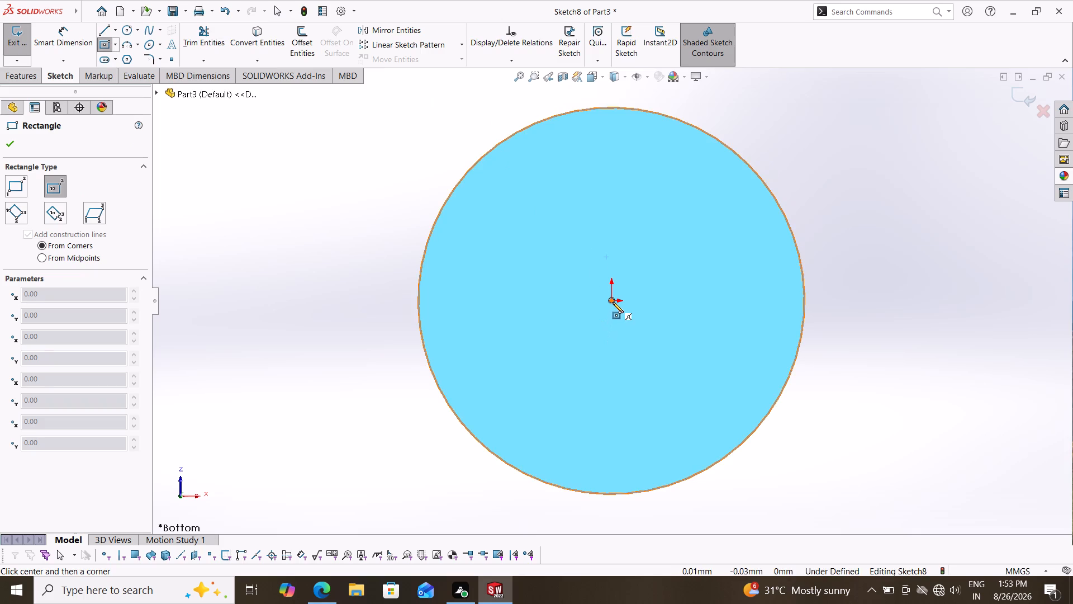
{"action": "left_click", "coordinate": [613, 302]}
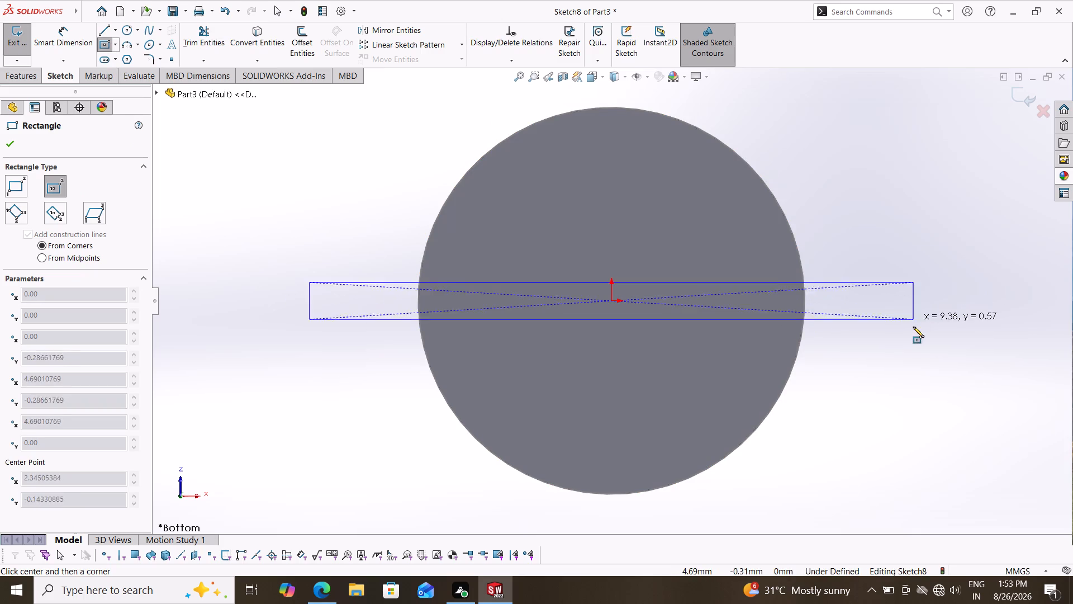
{"action": "left_click", "coordinate": [915, 361]}
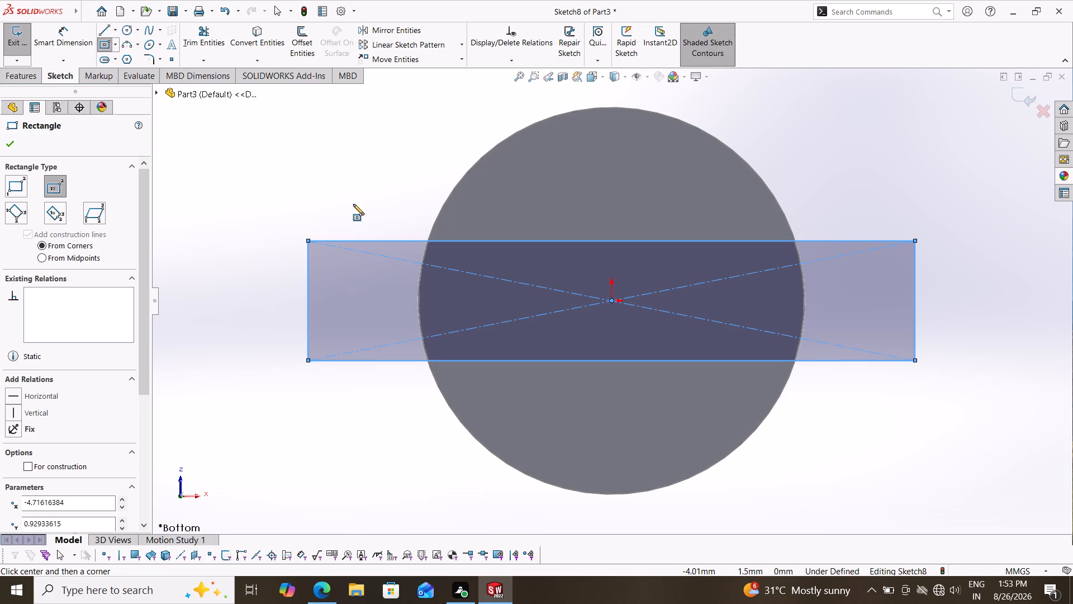
{"action": "left_click", "coordinate": [8, 147]}
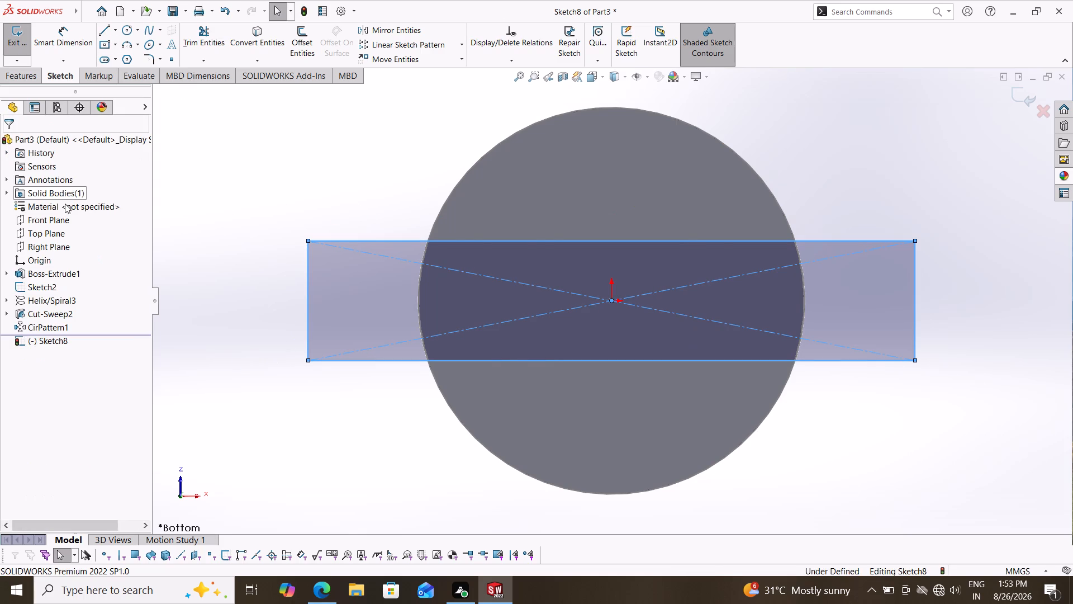
Dimension the centre rectangle on the shank end face to 1 mm high and 10 mm wide.
{"action": "left_click", "coordinate": [68, 39]}
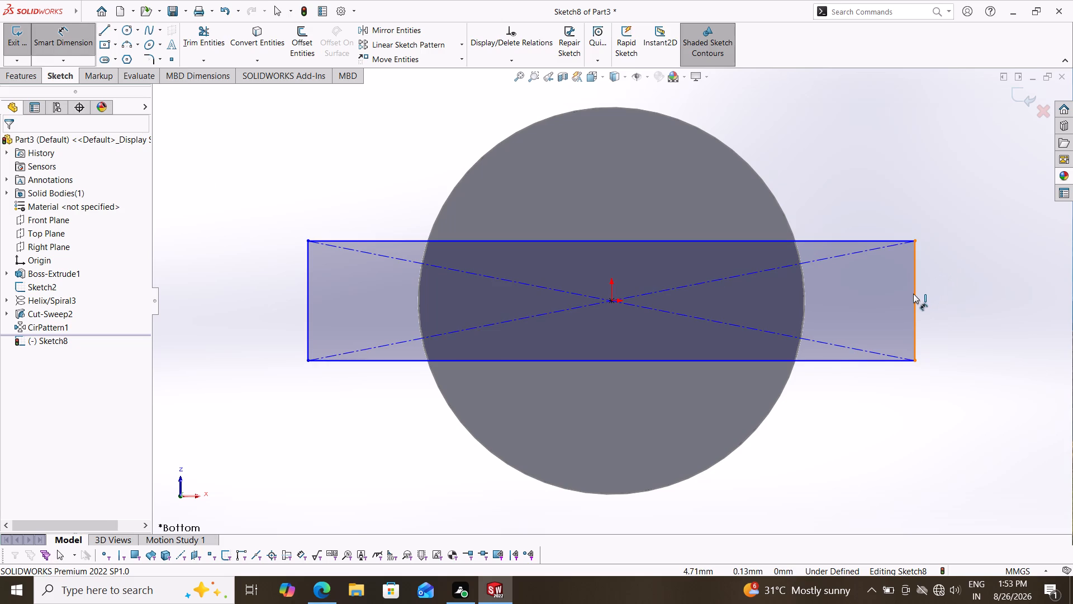
{"action": "left_click", "coordinate": [913, 294]}
{"action": "left_click", "coordinate": [999, 285]}
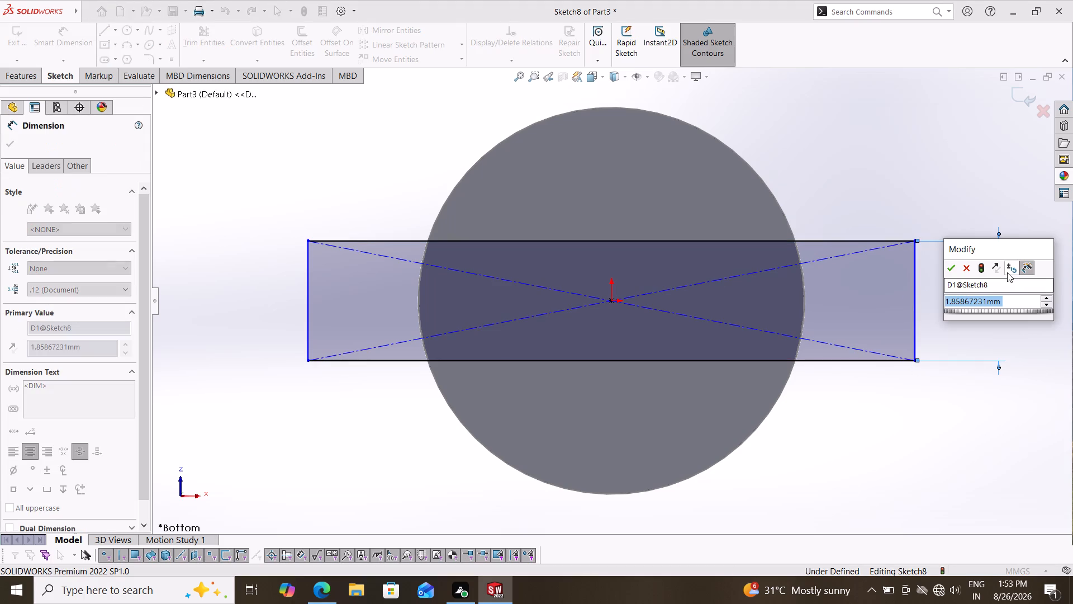
{"action": "key", "text": "1"}
{"action": "key", "text": "Return"}
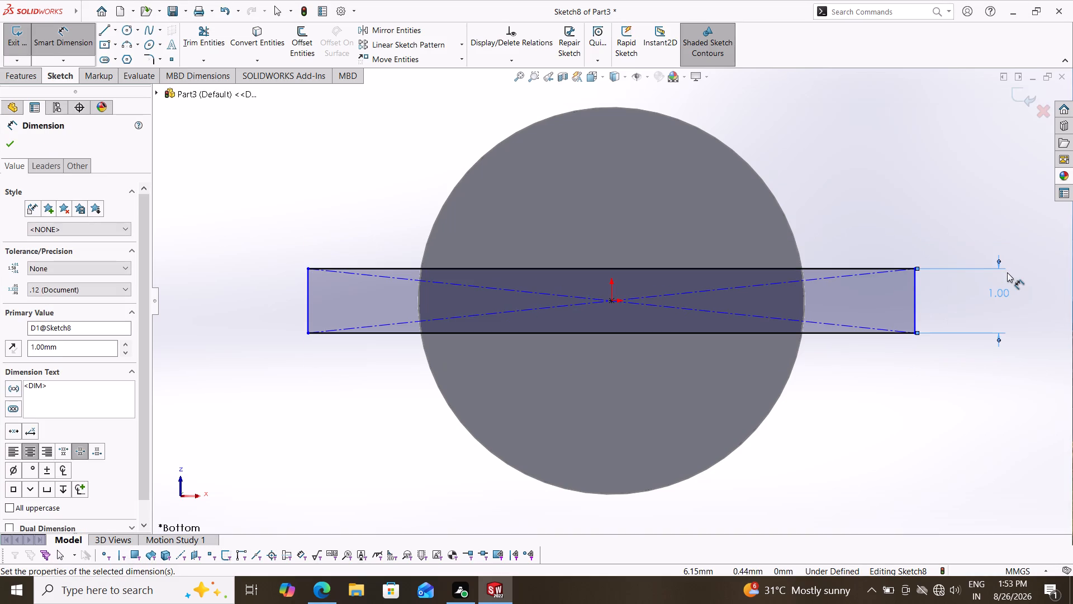
{"action": "left_click", "coordinate": [671, 266]}
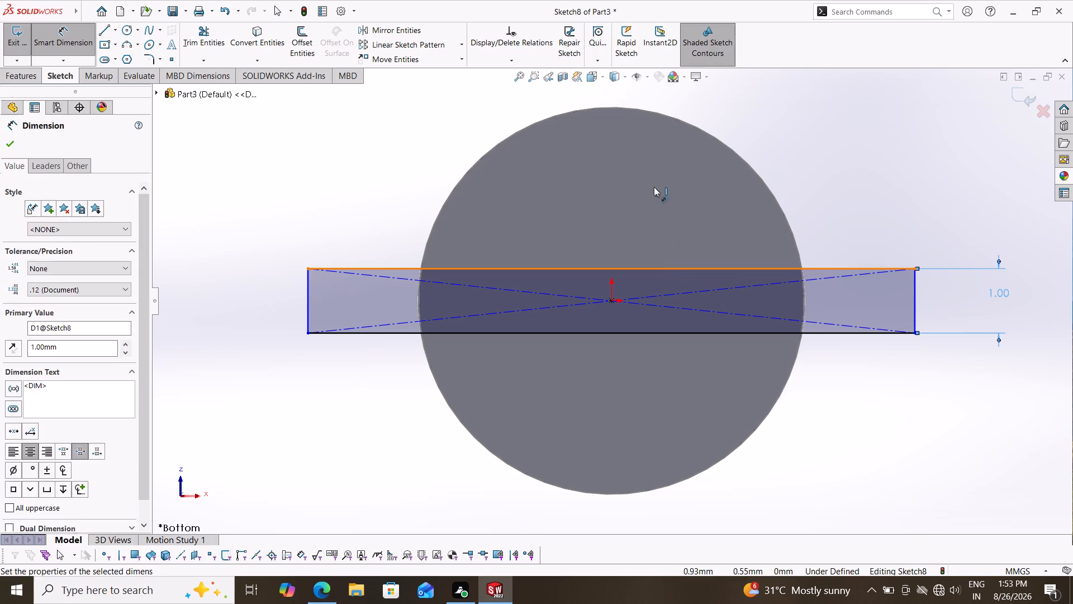
{"action": "scroll", "coordinate": [619, 149], "scroll_direction": "down", "scroll_amount": 2}
{"action": "scroll", "coordinate": [618, 150], "scroll_direction": "up", "scroll_amount": 4}
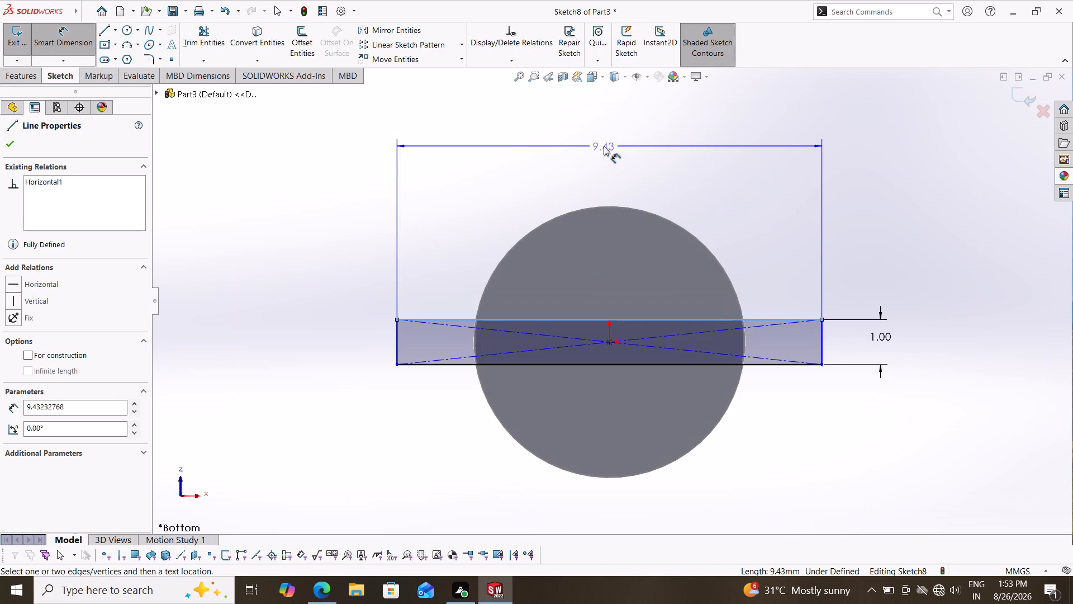
{"action": "left_click", "coordinate": [604, 146]}
{"action": "type", "text": "10"}
{"action": "key", "text": "Return"}
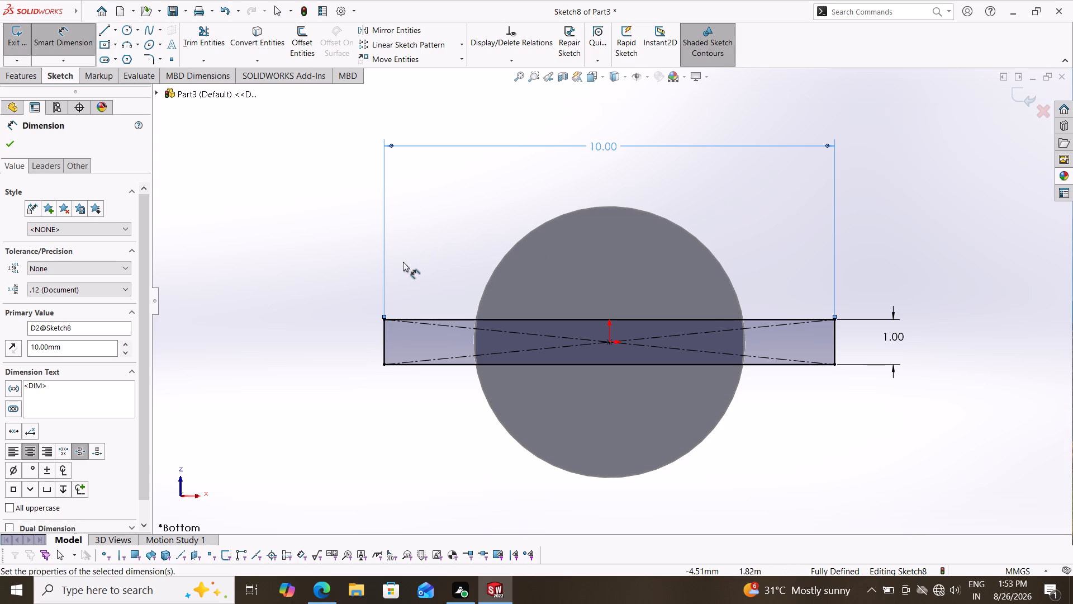
{"action": "left_click", "coordinate": [8, 148]}
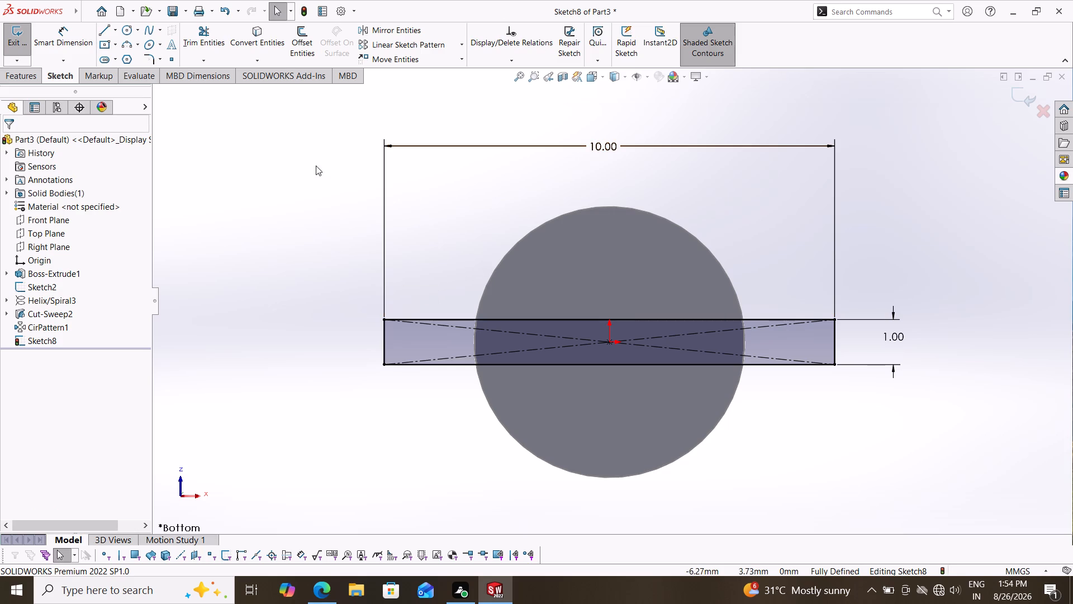
Convert the shank's 6 mm circular outline into the rectangle sketch.
{"action": "left_click", "coordinate": [265, 36]}
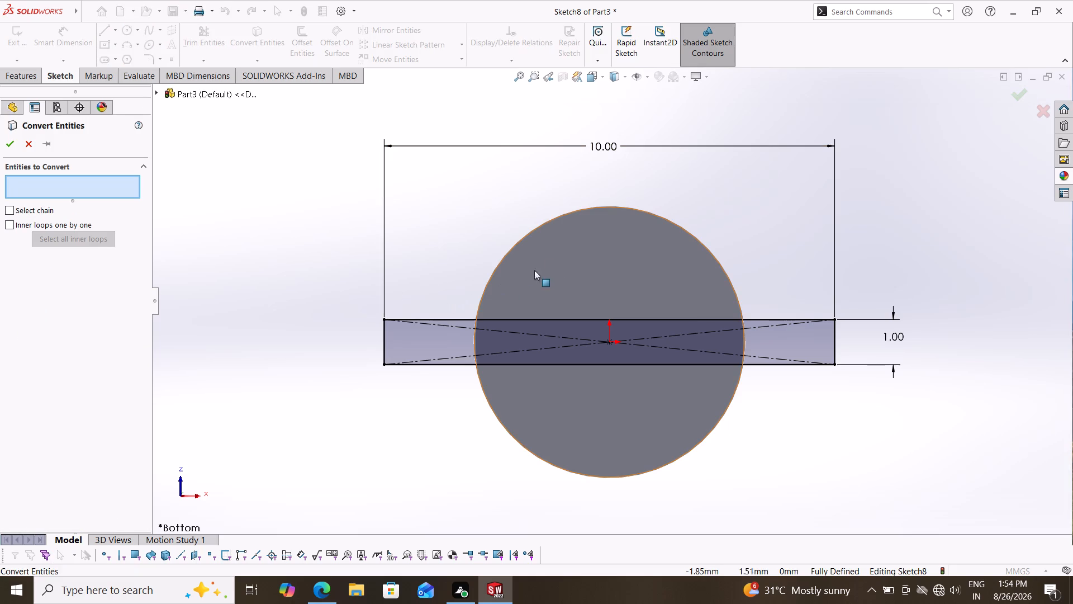
{"action": "left_click", "coordinate": [491, 275]}
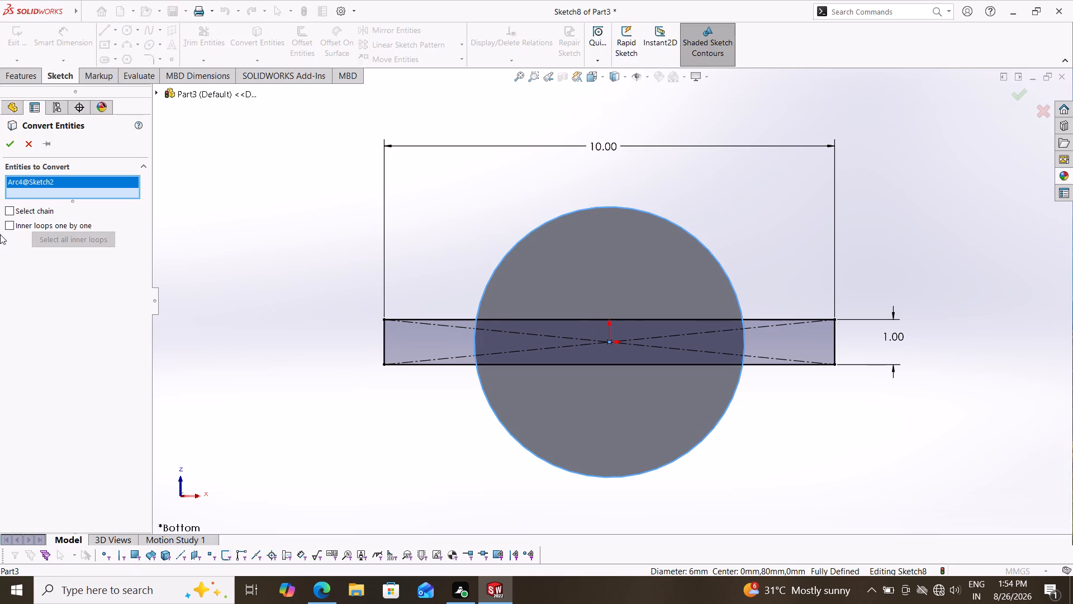
{"action": "left_click", "coordinate": [12, 140]}
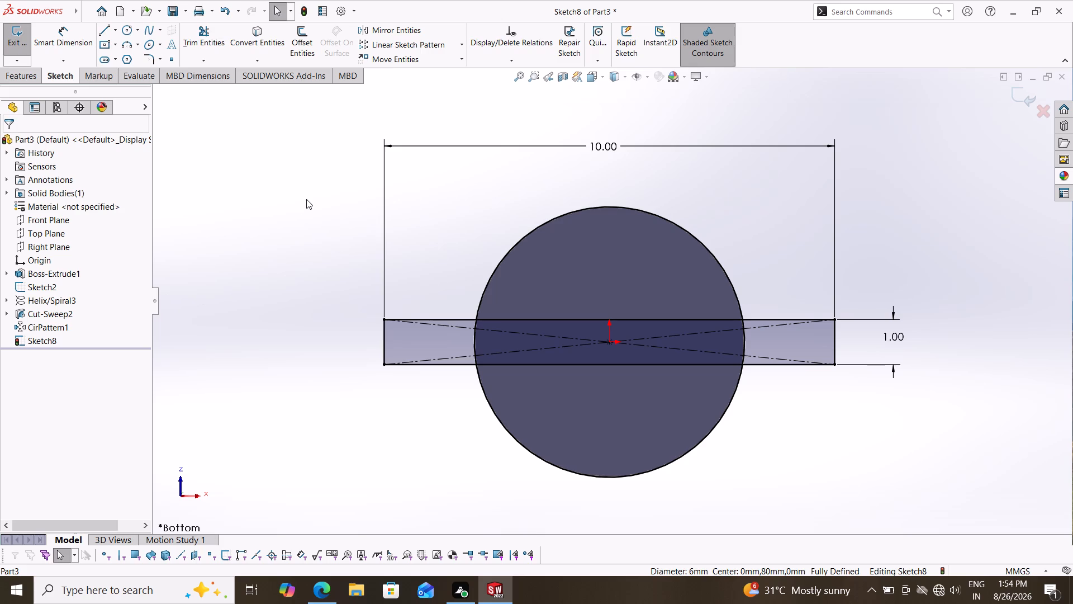
Power-trim the circle's upper arc and the parts of the rectangle's long sides that lie inside the circle.
{"action": "left_click", "coordinate": [219, 39]}
{"action": "left_click_drag", "start_coordinate": [501, 188], "coordinate": [540, 244]}
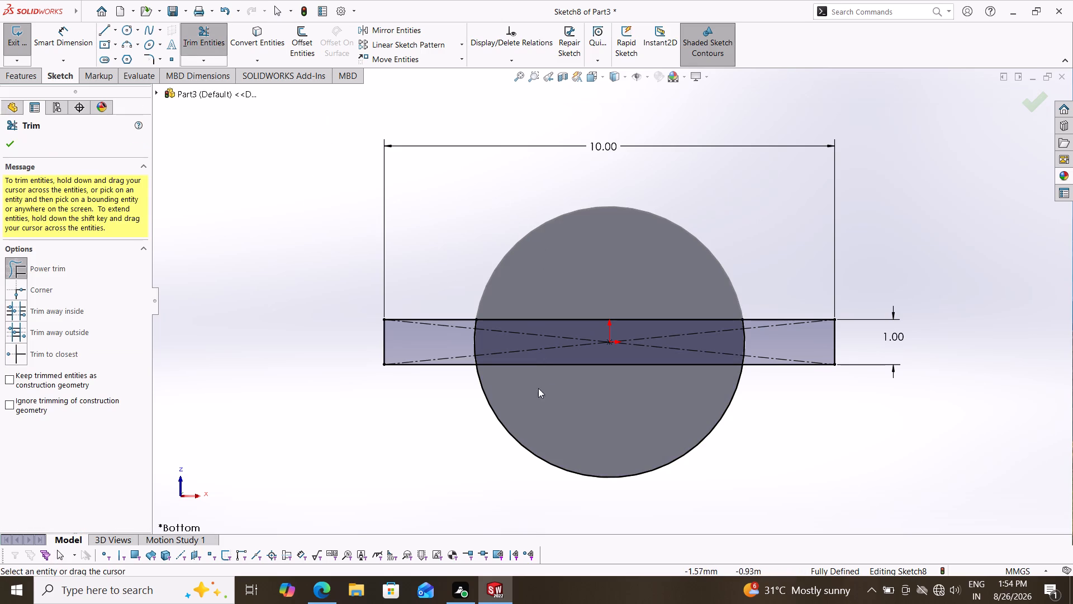
{"action": "scroll", "coordinate": [543, 391], "scroll_direction": "down", "scroll_amount": 1}
{"action": "left_click_drag", "start_coordinate": [507, 391], "coordinate": [524, 350]}
{"action": "left_click_drag", "start_coordinate": [526, 270], "coordinate": [533, 301]}
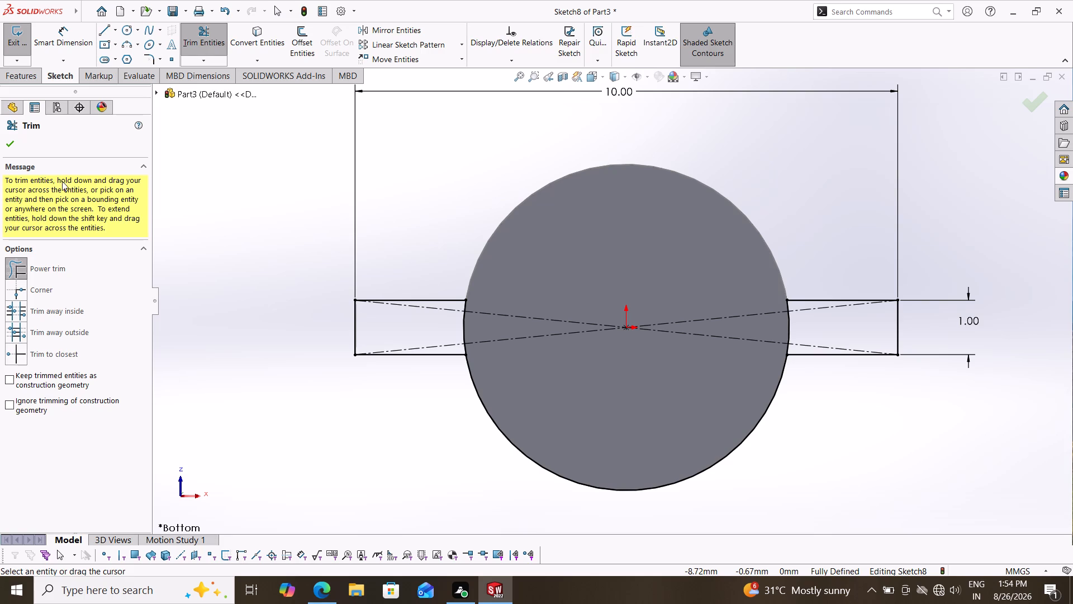
{"action": "left_click", "coordinate": [11, 148]}
Extrude the two rectangular regions outside the circle 18 mm blind, reversed along the shank and merged with the body.
{"action": "left_click", "coordinate": [26, 77]}
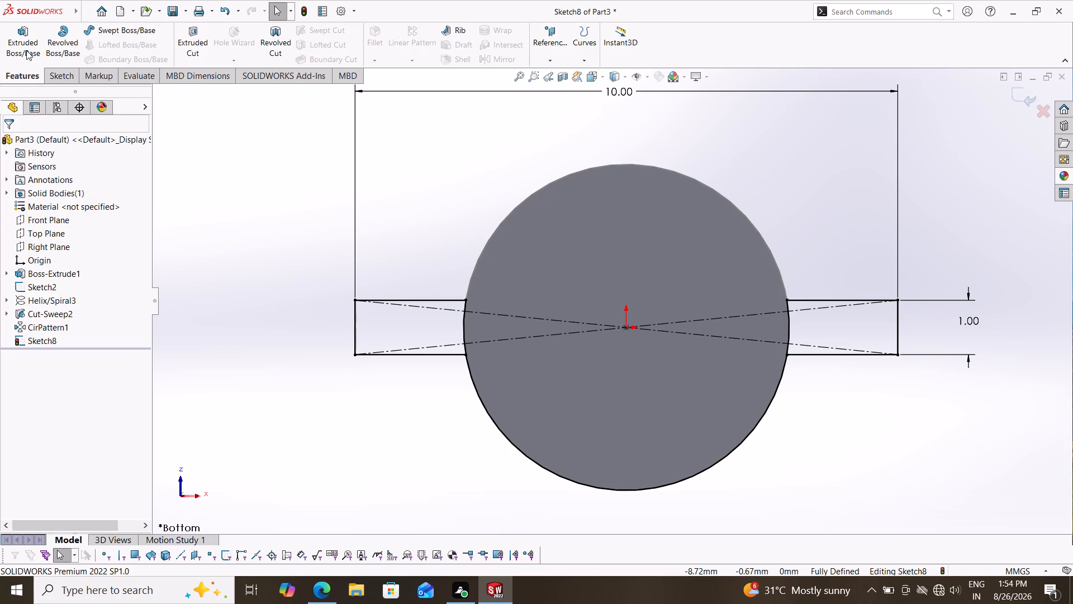
{"action": "left_click", "coordinate": [26, 50]}
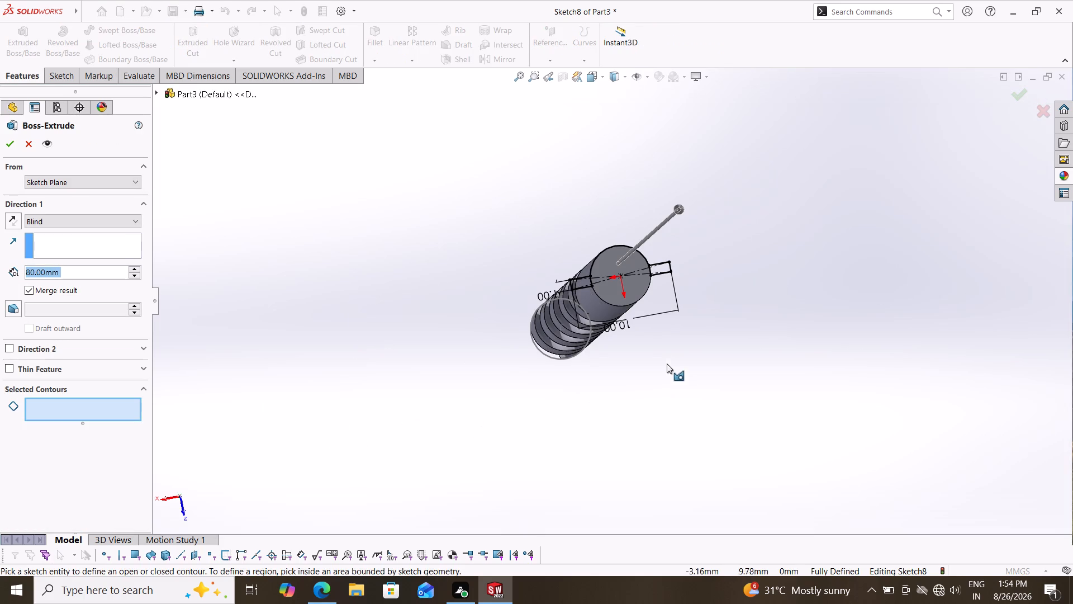
{"action": "scroll", "coordinate": [694, 310], "scroll_direction": "down", "scroll_amount": 2}
{"action": "left_click", "coordinate": [640, 247]}
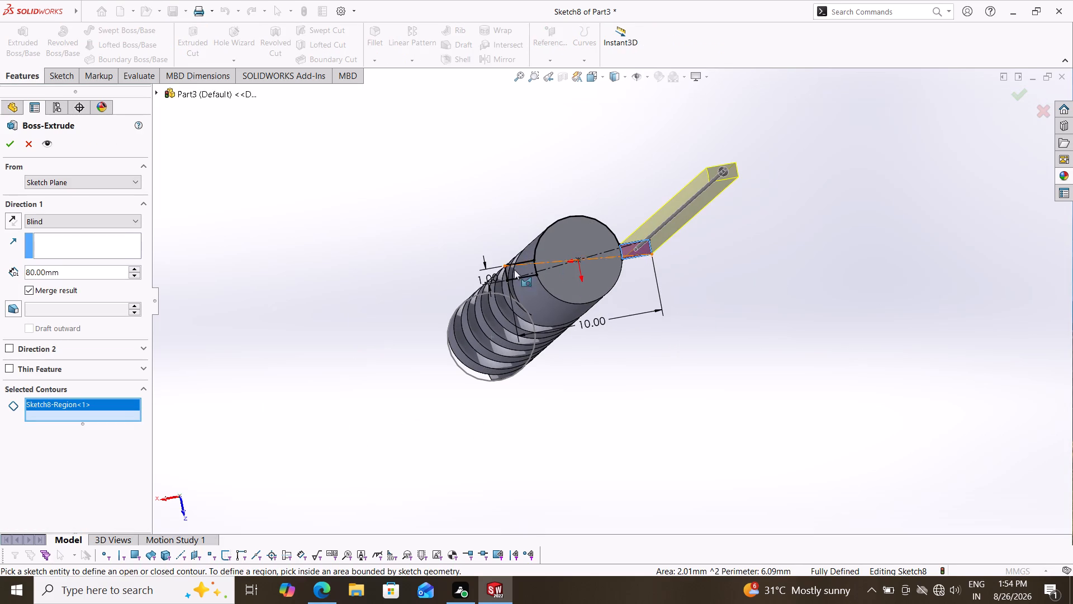
{"action": "left_click", "coordinate": [518, 273]}
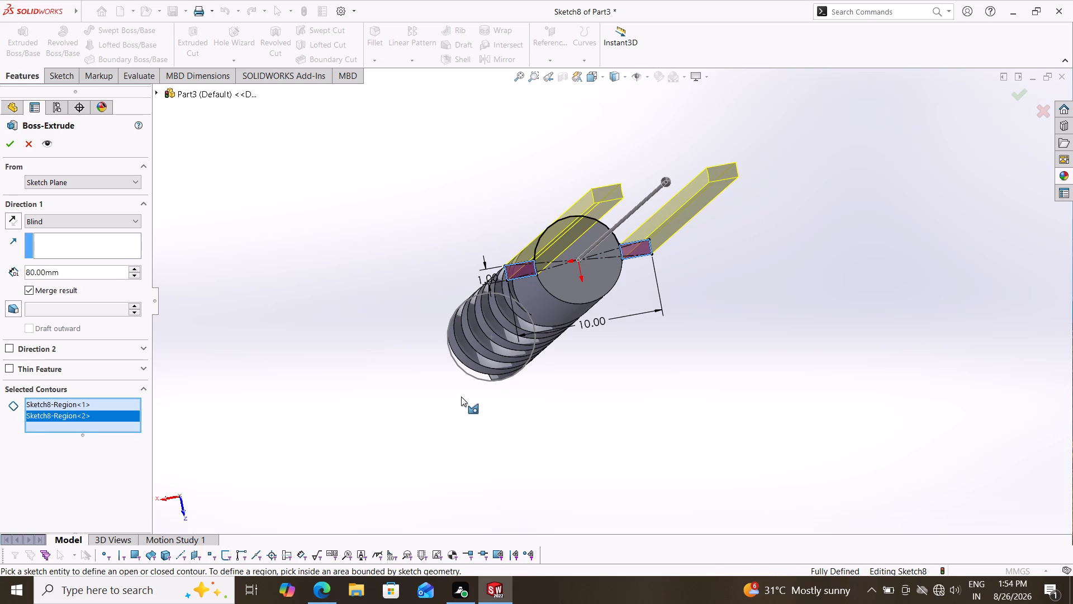
{"action": "left_click", "coordinate": [11, 219]}
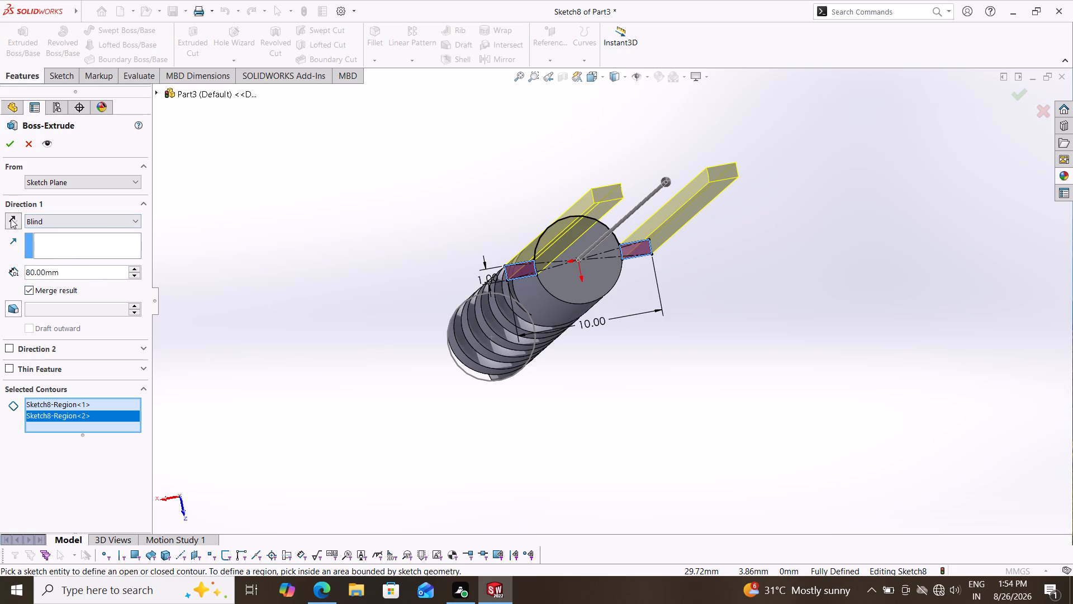
{"action": "left_click_drag", "start_coordinate": [93, 270], "coordinate": [0, 263]}
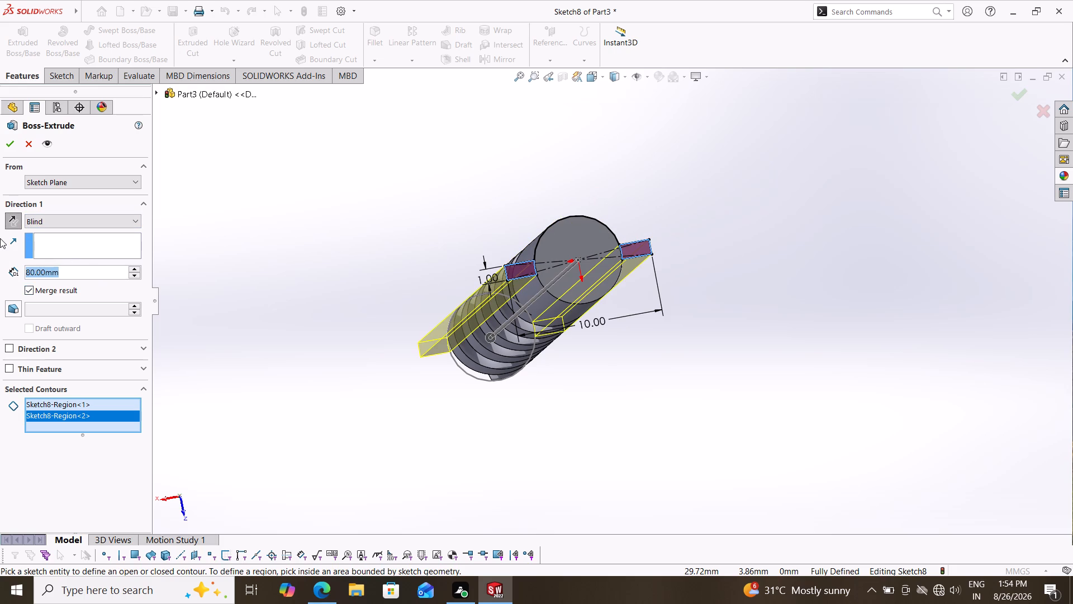
{"action": "type", "text": "18"}
{"action": "key", "text": "Return"}
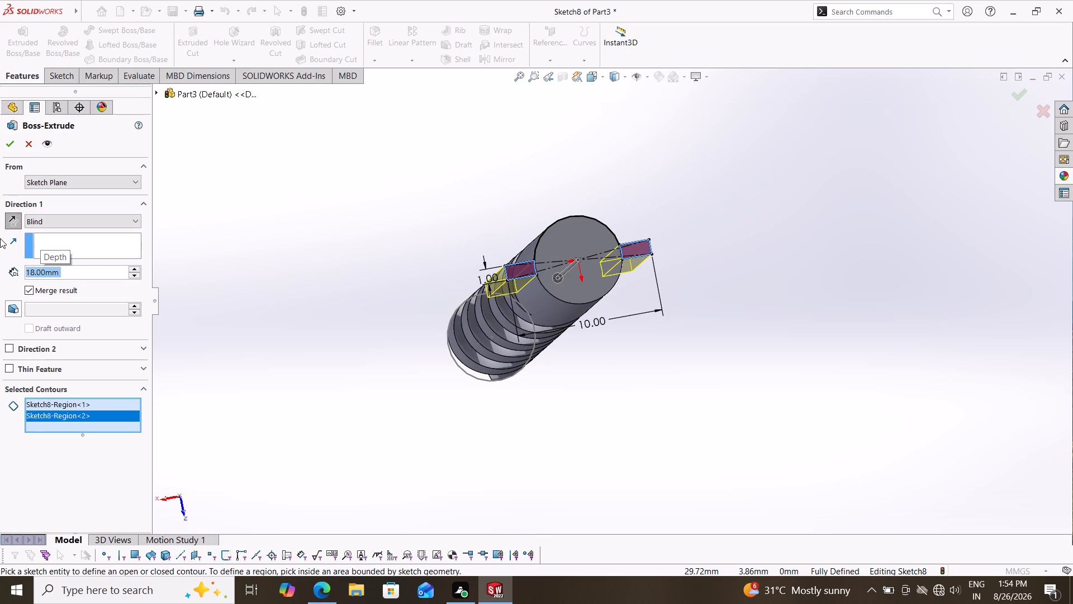
{"action": "left_click", "coordinate": [2, 142]}
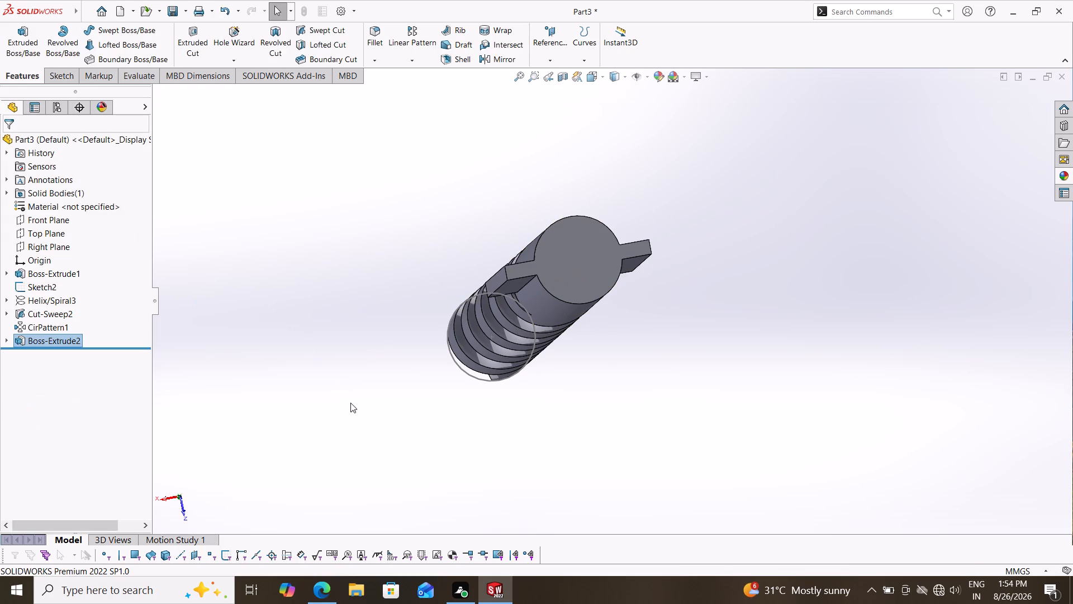
Fillet the four outer end edges of the two shank ribs, at both ends of each rib, with a symmetric 2 mm radius.
{"action": "middle_click_drag", "start_coordinate": [395, 414], "coordinate": [451, 480]}
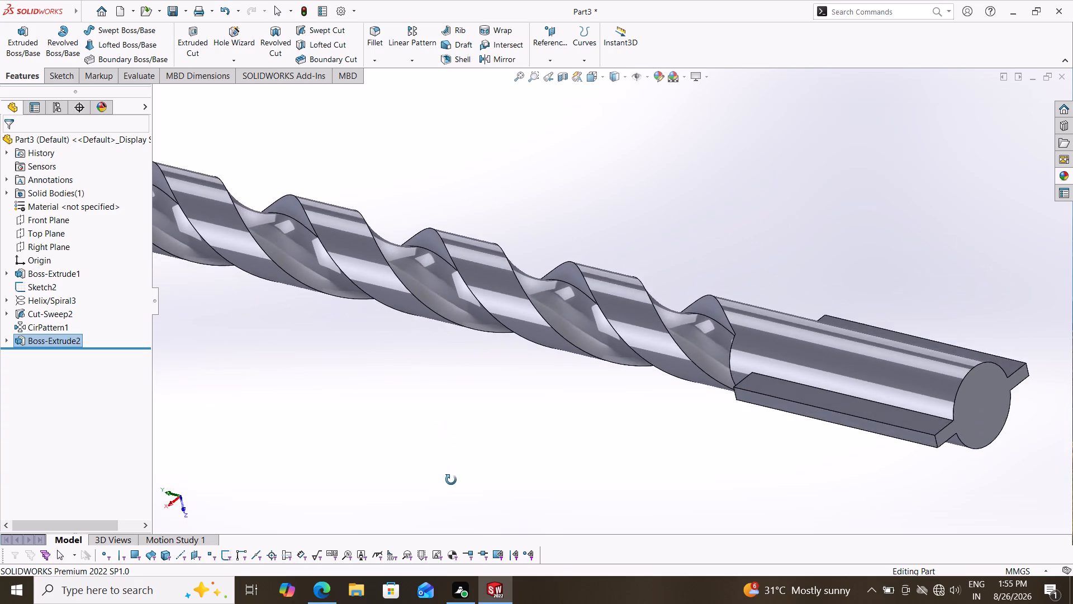
{"action": "middle_click_drag", "start_coordinate": [451, 480], "coordinate": [431, 482]}
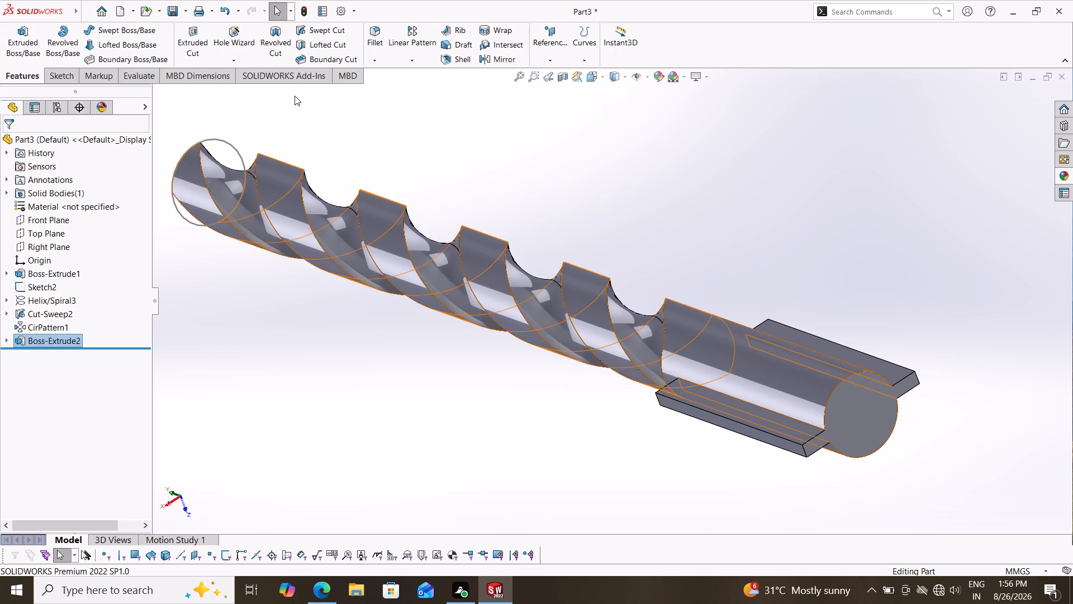
{"action": "left_click", "coordinate": [373, 31]}
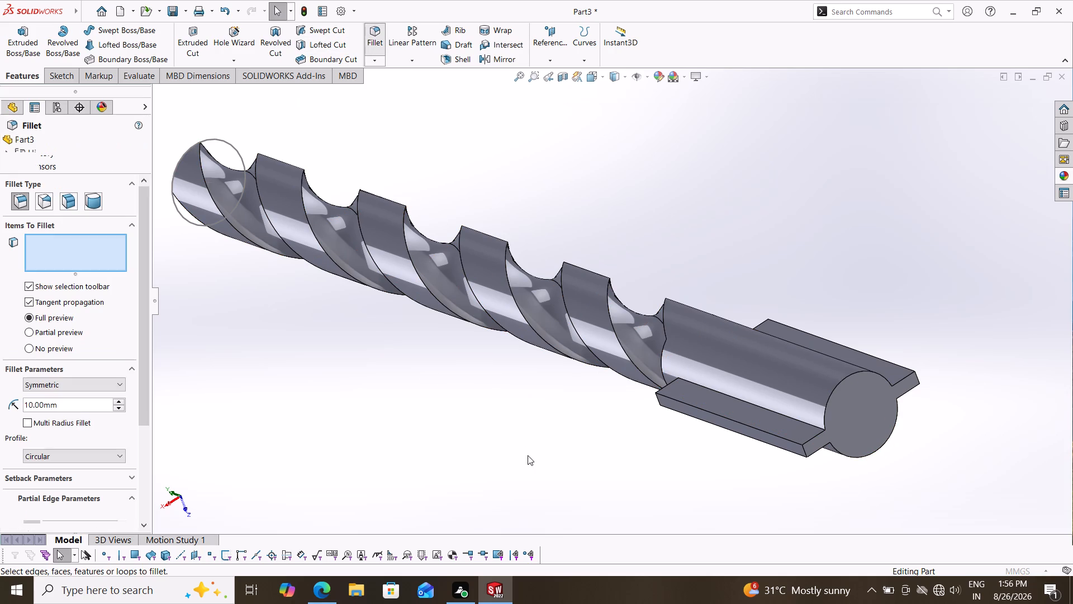
{"action": "middle_click_drag", "start_coordinate": [526, 423], "coordinate": [618, 420]}
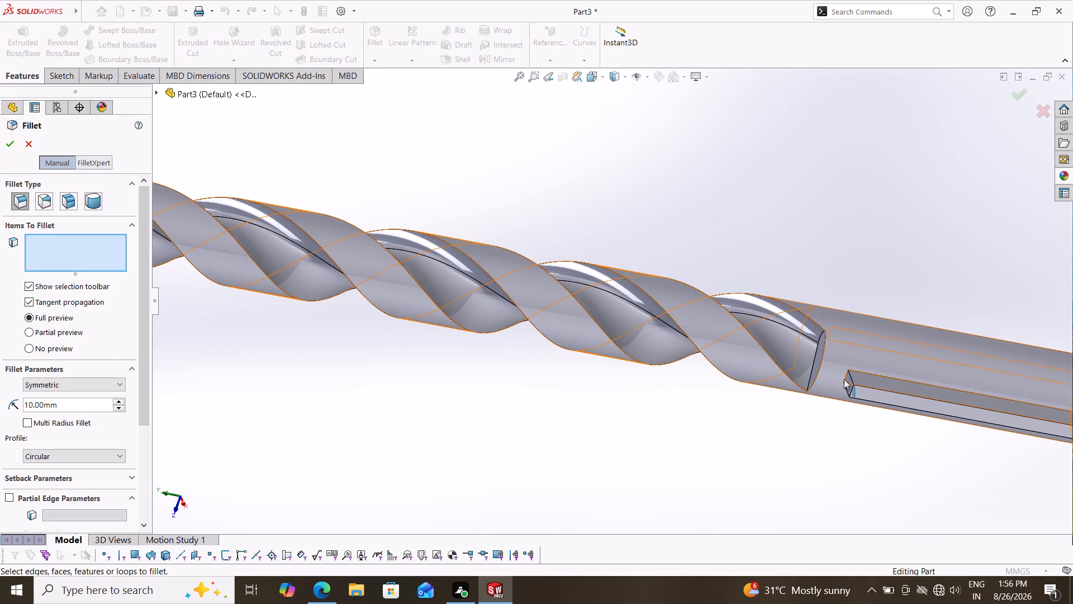
{"action": "middle_click_drag", "start_coordinate": [757, 441], "coordinate": [788, 472]}
{"action": "left_click", "coordinate": [796, 359]}
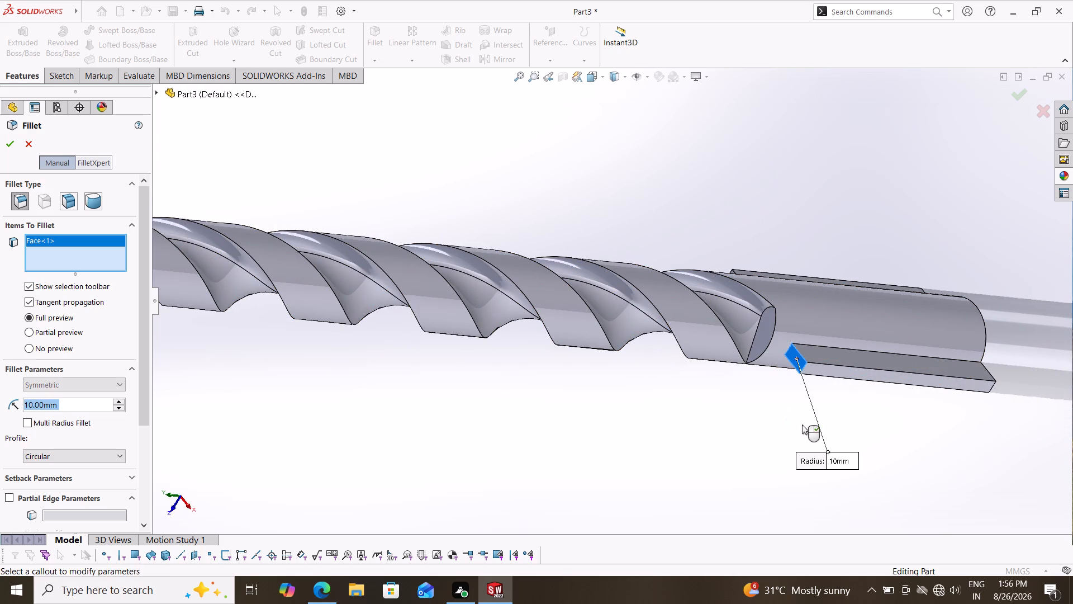
{"action": "middle_click_drag", "start_coordinate": [796, 426], "coordinate": [644, 419]}
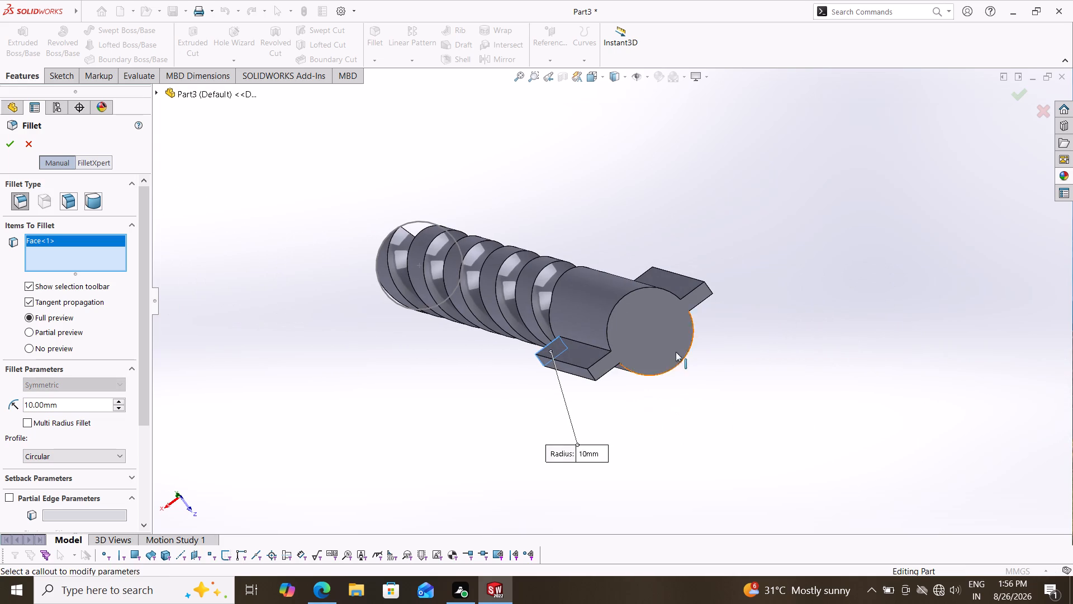
{"action": "left_click", "coordinate": [606, 365]}
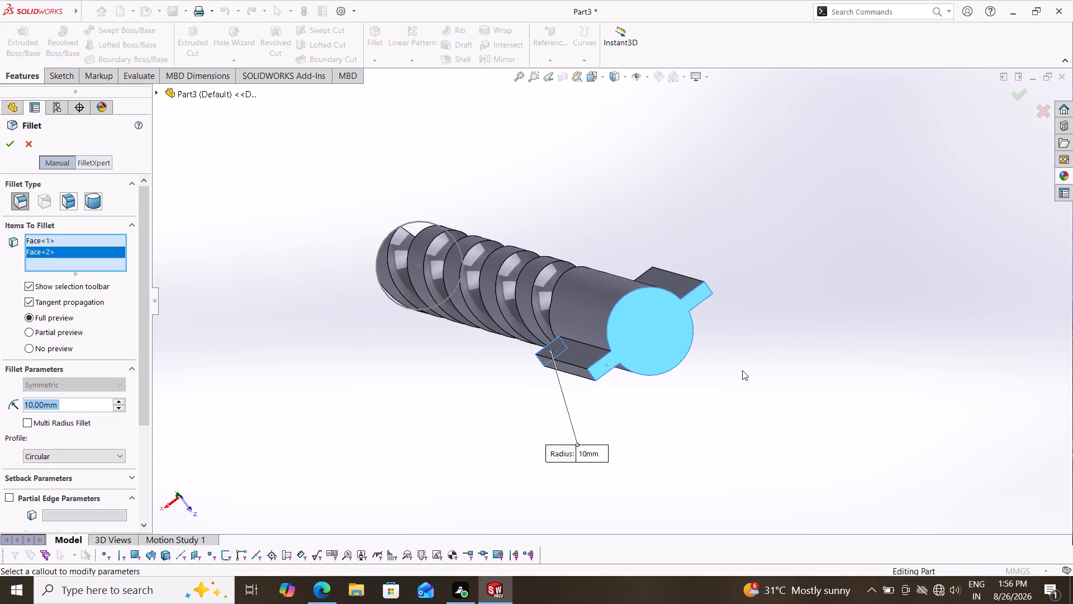
{"action": "middle_click_drag", "start_coordinate": [753, 354], "coordinate": [731, 388]}
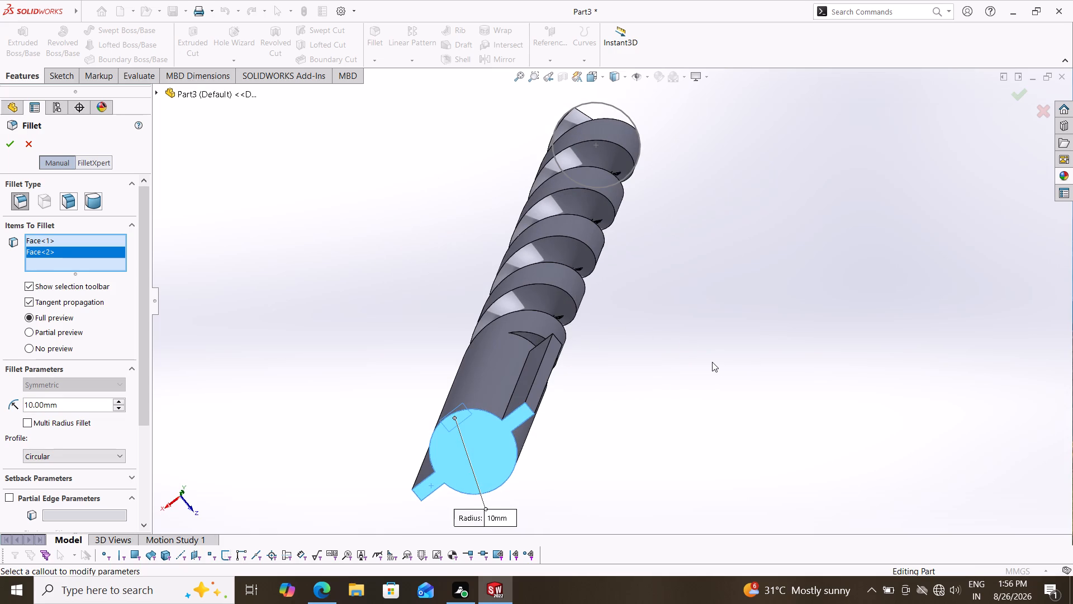
{"action": "middle_click_drag", "start_coordinate": [688, 370], "coordinate": [729, 322]}
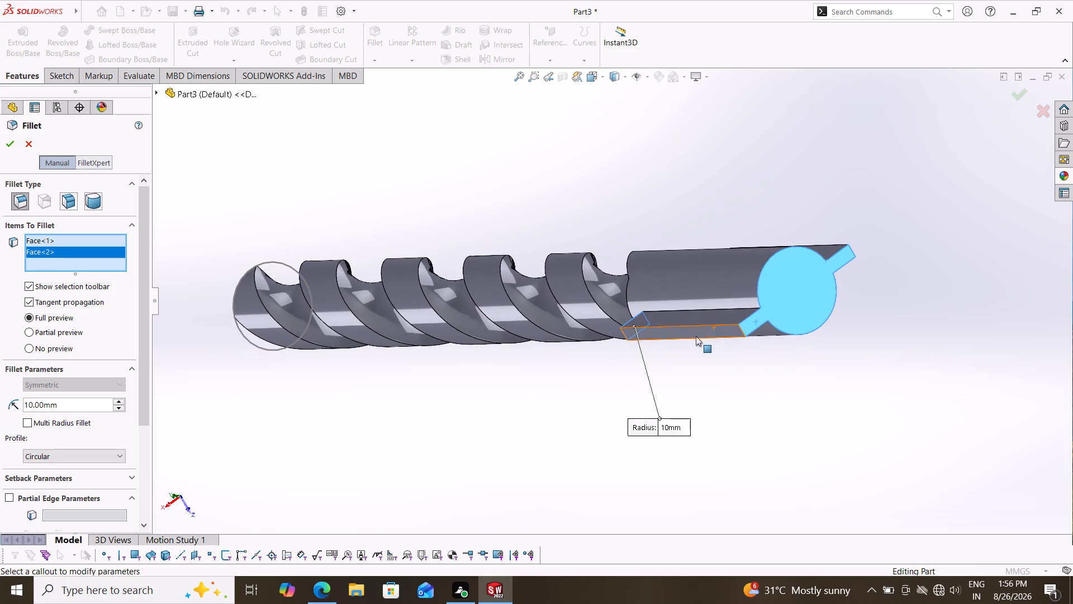
{"action": "right_click", "coordinate": [53, 252]}
{"action": "left_click", "coordinate": [74, 274]}
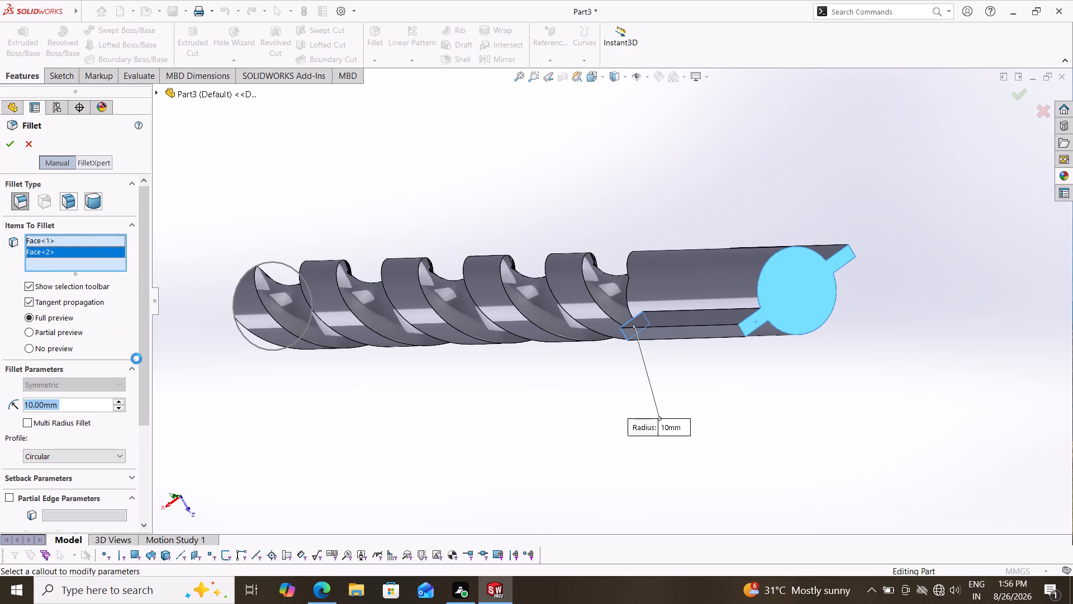
{"action": "left_click", "coordinate": [742, 329]}
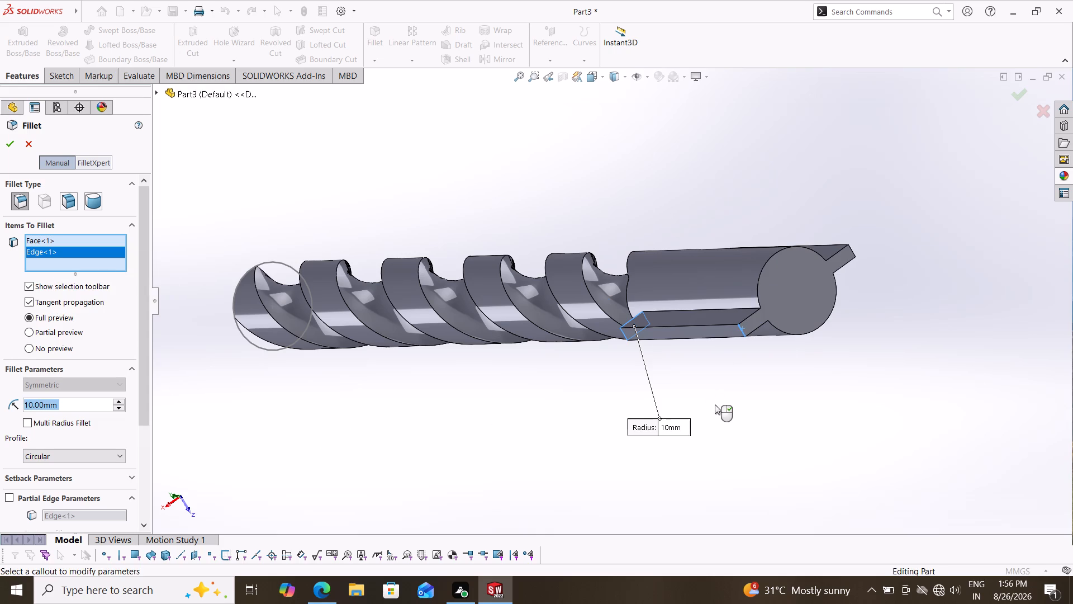
{"action": "middle_click_drag", "start_coordinate": [715, 404], "coordinate": [781, 410]}
{"action": "scroll", "coordinate": [859, 377], "scroll_direction": "down", "scroll_amount": 1}
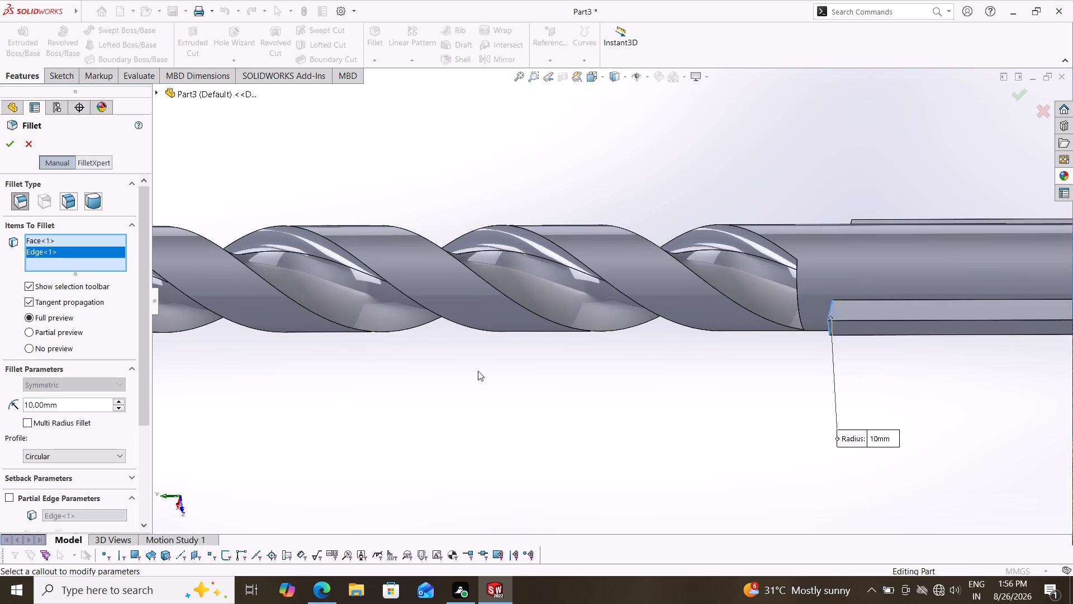
{"action": "right_click", "coordinate": [42, 236]}
{"action": "left_click", "coordinate": [73, 260]}
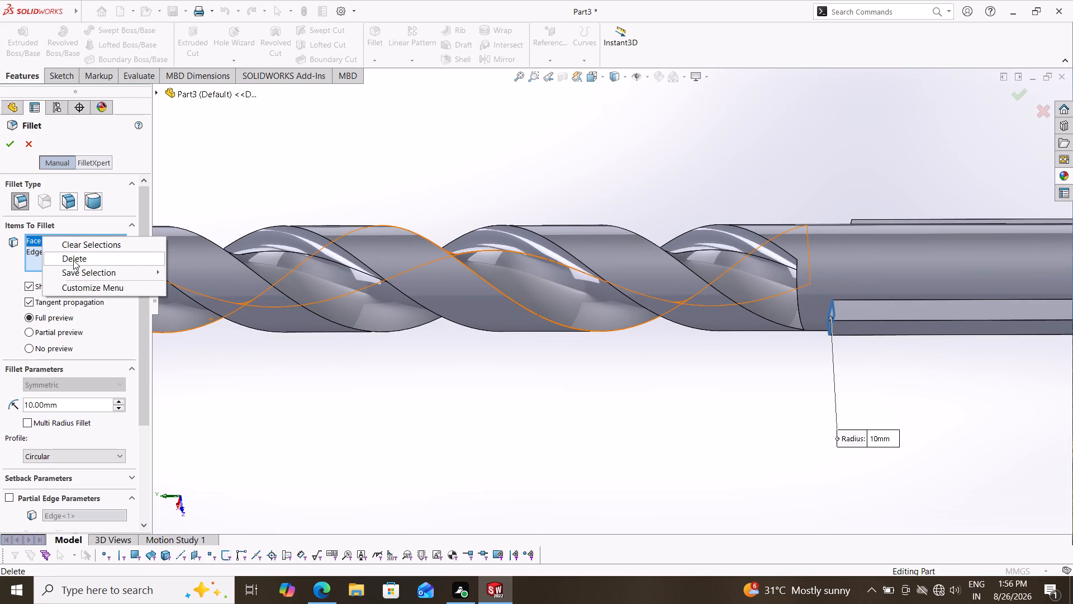
{"action": "middle_click_drag", "start_coordinate": [635, 441], "coordinate": [711, 462]}
{"action": "scroll", "coordinate": [654, 441], "scroll_direction": "down", "scroll_amount": 1}
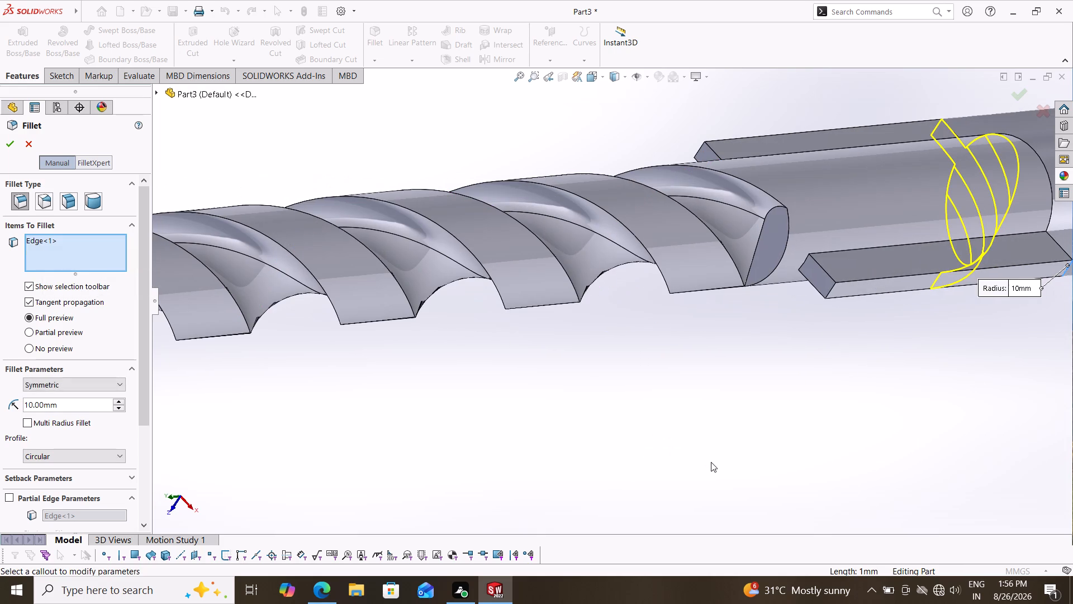
{"action": "left_click", "coordinate": [828, 292]}
{"action": "middle_click_drag", "start_coordinate": [889, 394], "coordinate": [867, 401]}
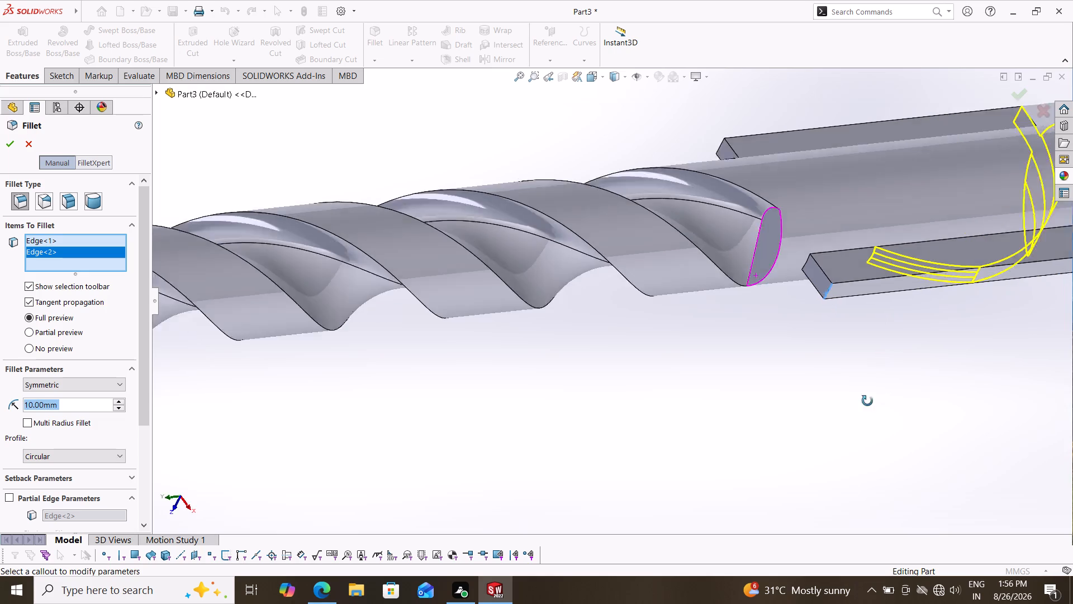
{"action": "middle_click_drag", "start_coordinate": [867, 401], "coordinate": [697, 457]}
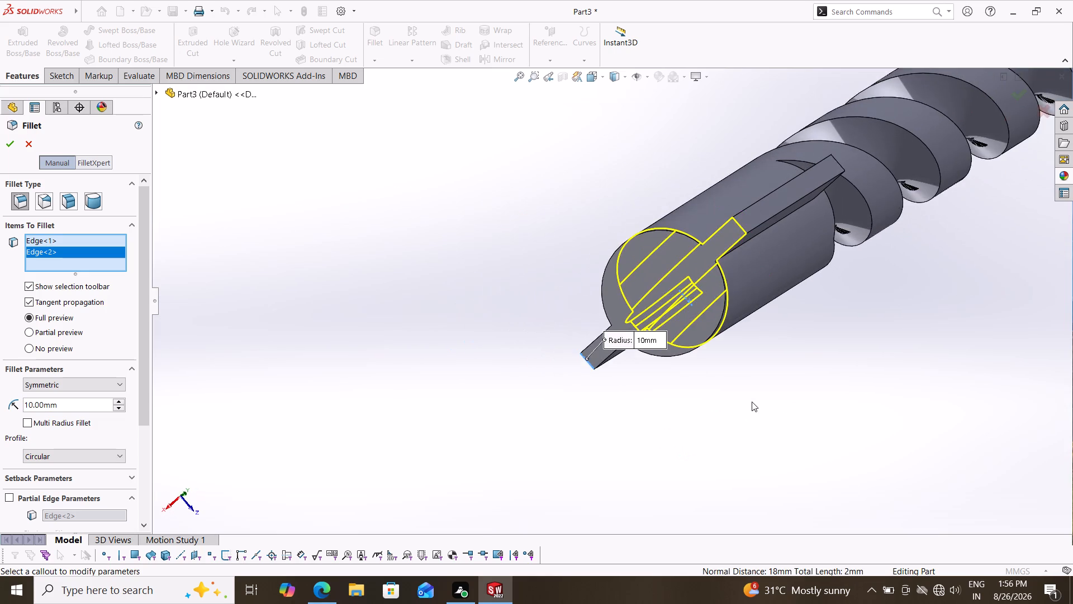
{"action": "scroll", "coordinate": [752, 402], "scroll_direction": "down", "scroll_amount": 1}
{"action": "scroll", "coordinate": [750, 399], "scroll_direction": "up", "scroll_amount": 3}
{"action": "middle_click_drag", "start_coordinate": [752, 387], "coordinate": [773, 350]}
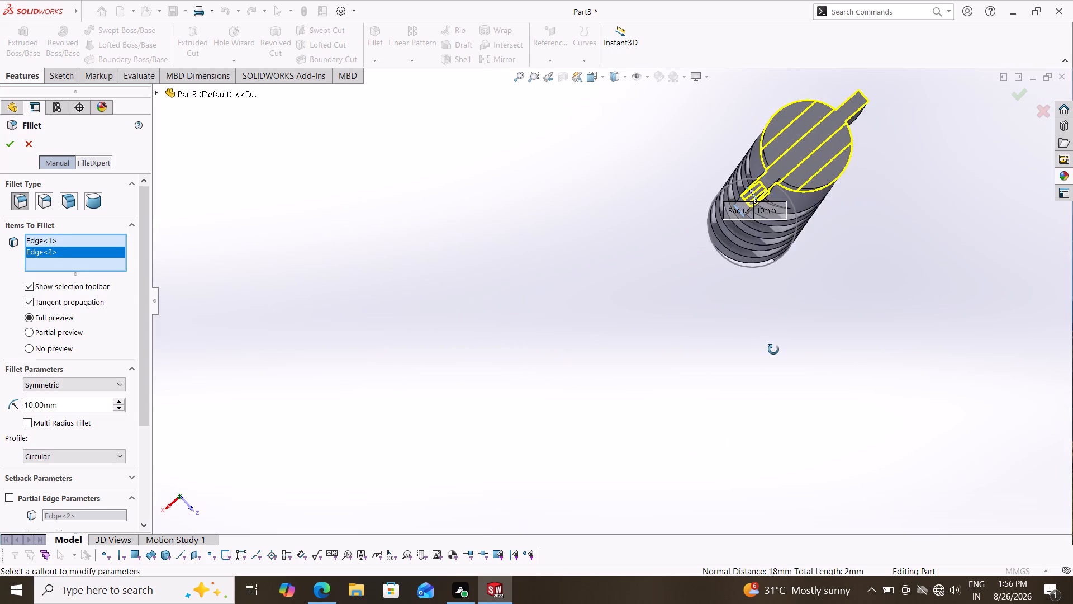
{"action": "middle_click_drag", "start_coordinate": [773, 350], "coordinate": [765, 399]}
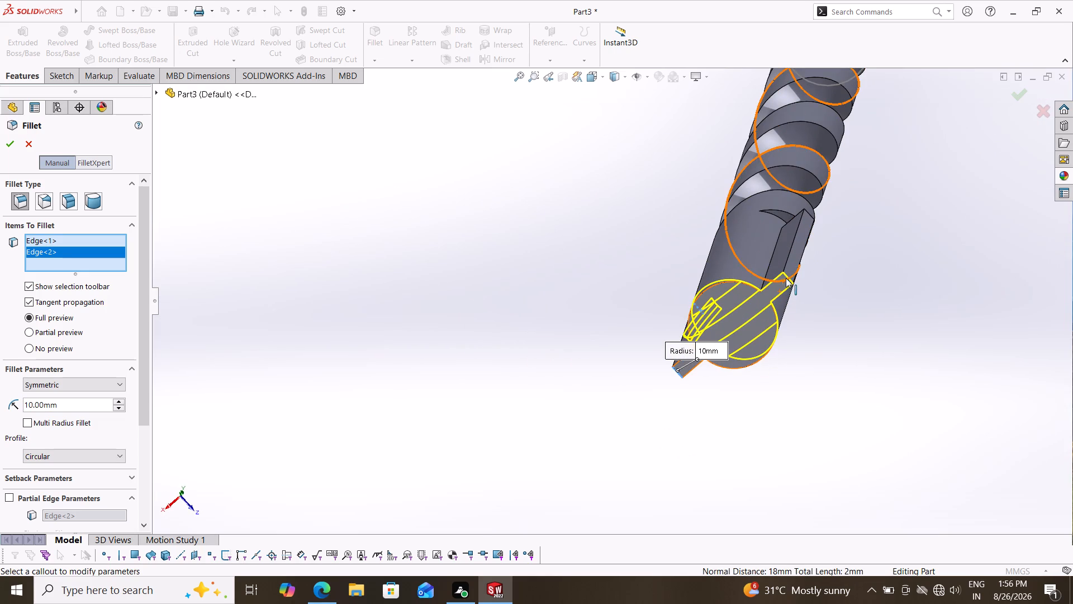
{"action": "left_click", "coordinate": [788, 277]}
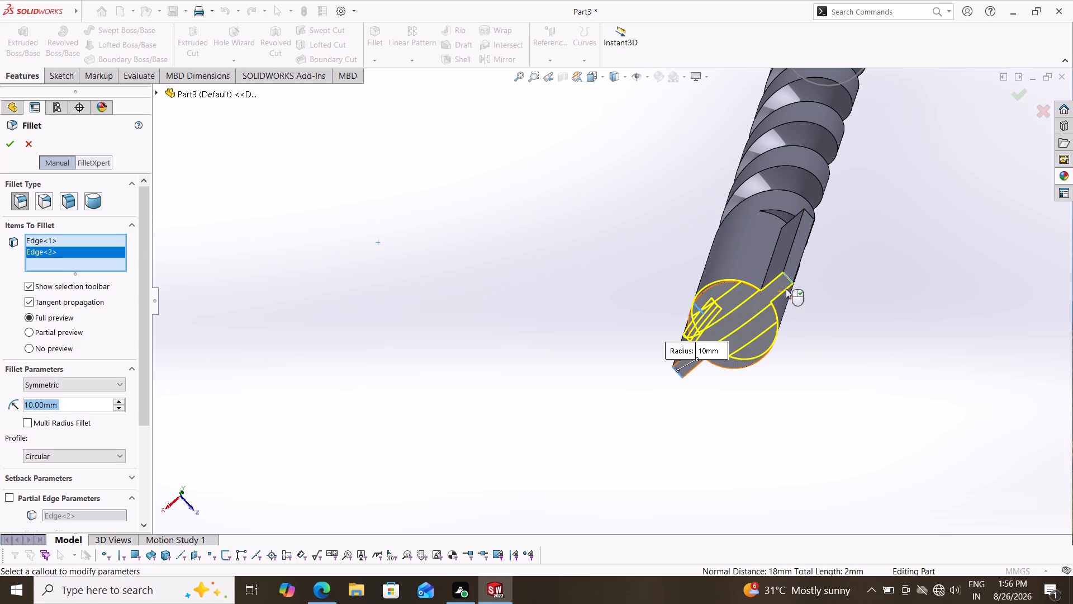
{"action": "middle_click_drag", "start_coordinate": [663, 393], "coordinate": [680, 357]}
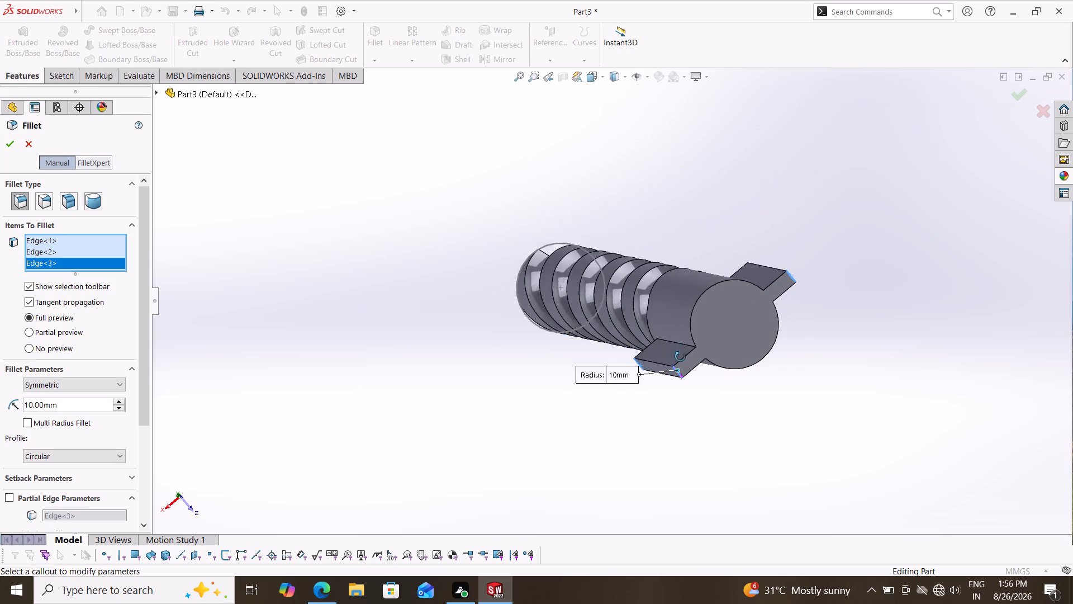
{"action": "middle_click_drag", "start_coordinate": [680, 357], "coordinate": [836, 484]}
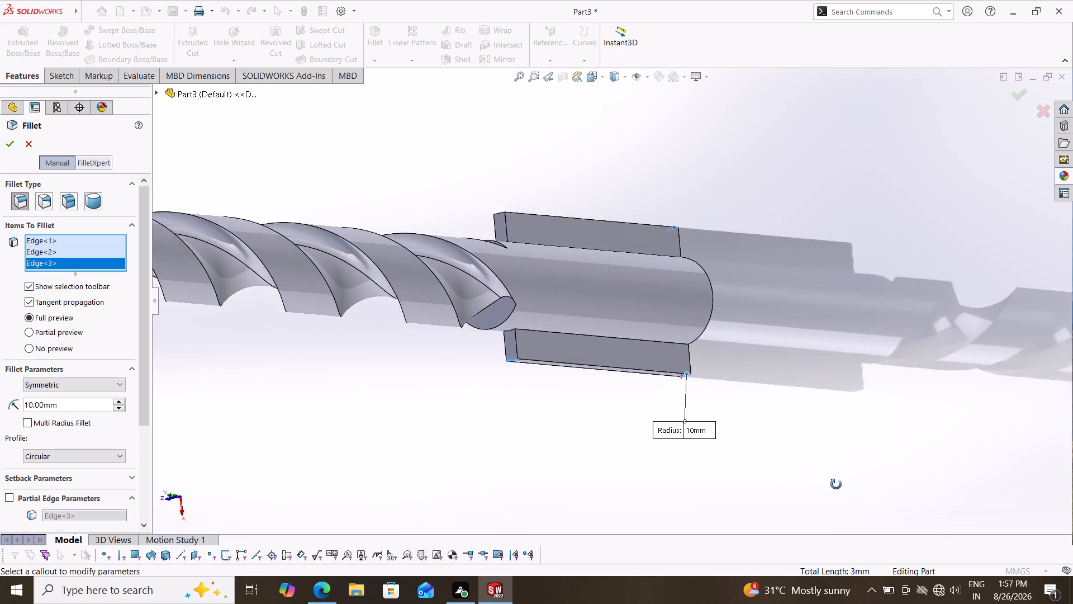
{"action": "middle_click_drag", "start_coordinate": [836, 484], "coordinate": [863, 511]}
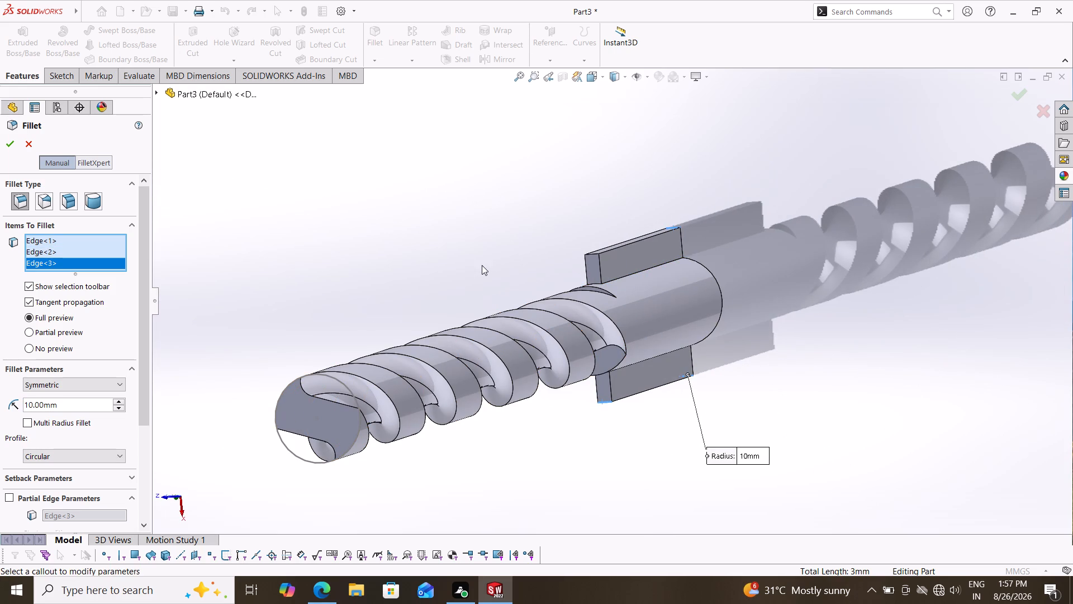
{"action": "middle_click_drag", "start_coordinate": [482, 265], "coordinate": [500, 291]}
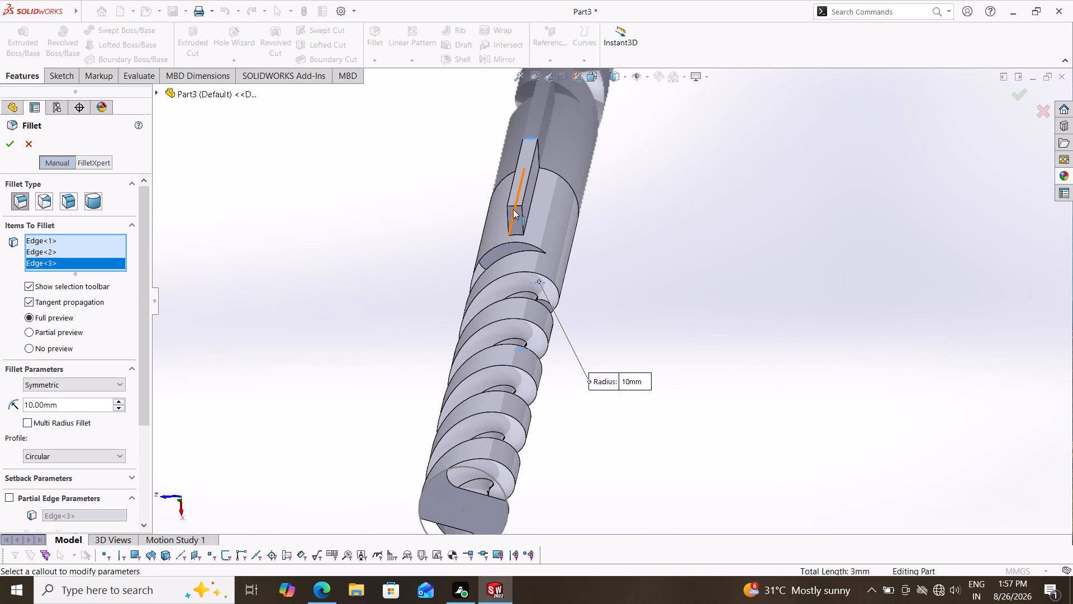
{"action": "left_click", "coordinate": [513, 206]}
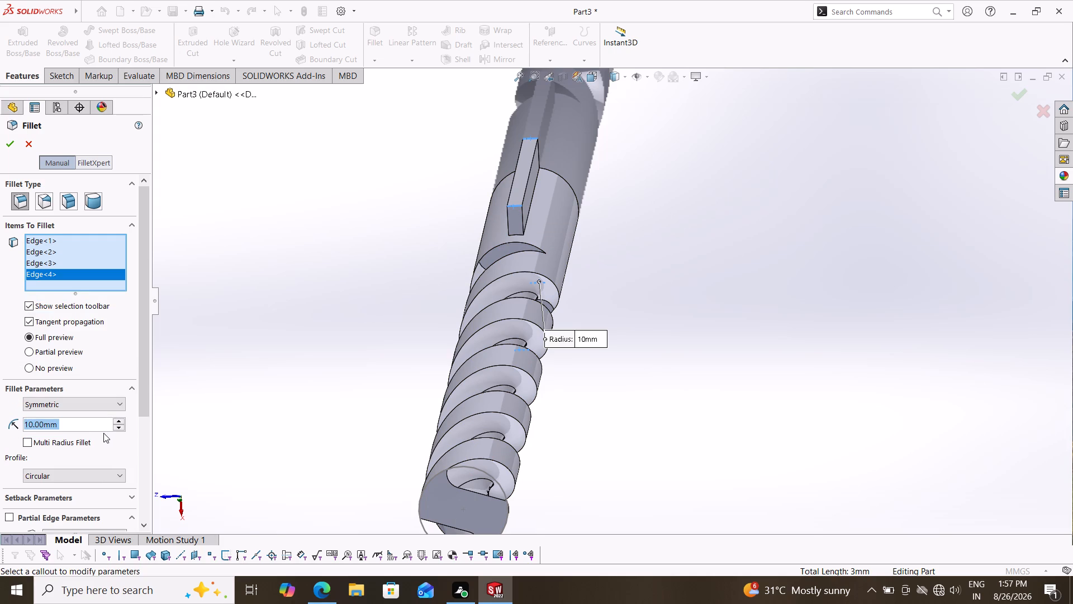
{"action": "key", "text": "2"}
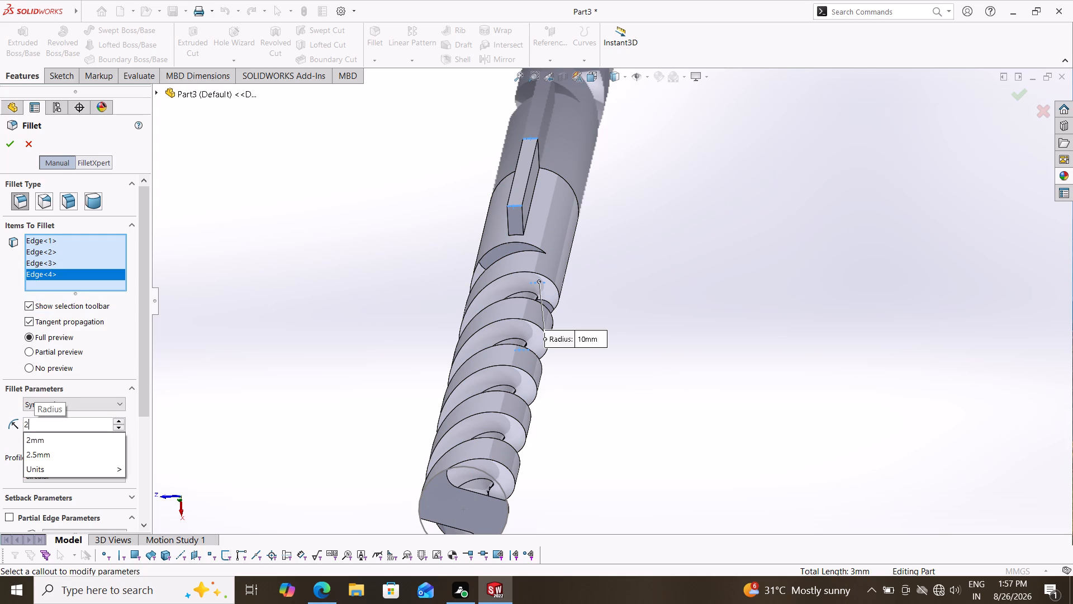
{"action": "key", "text": "Return"}
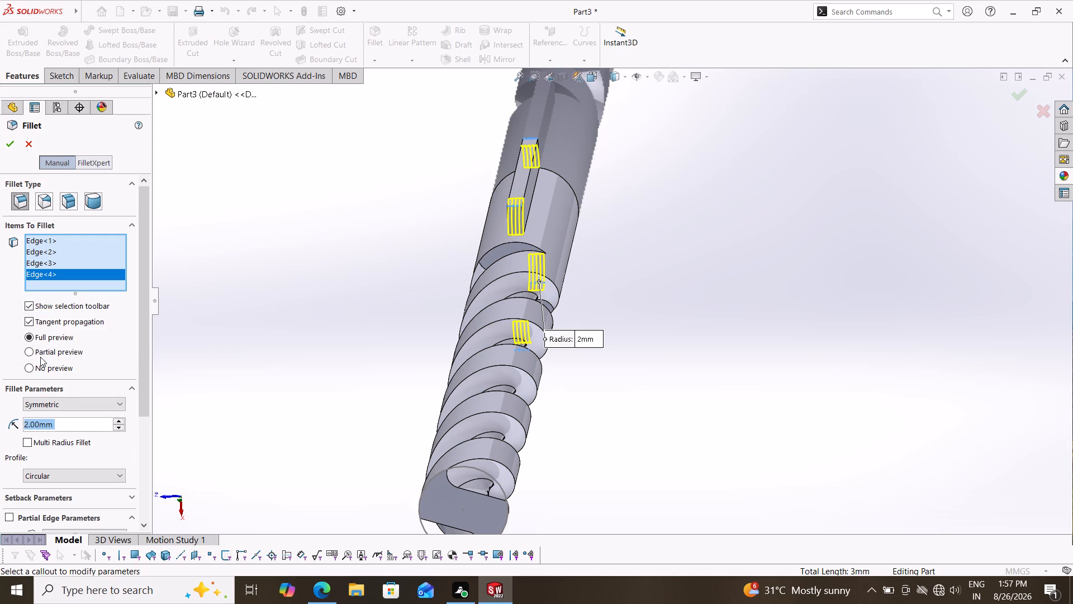
{"action": "middle_click_drag", "start_coordinate": [733, 275], "coordinate": [728, 290]}
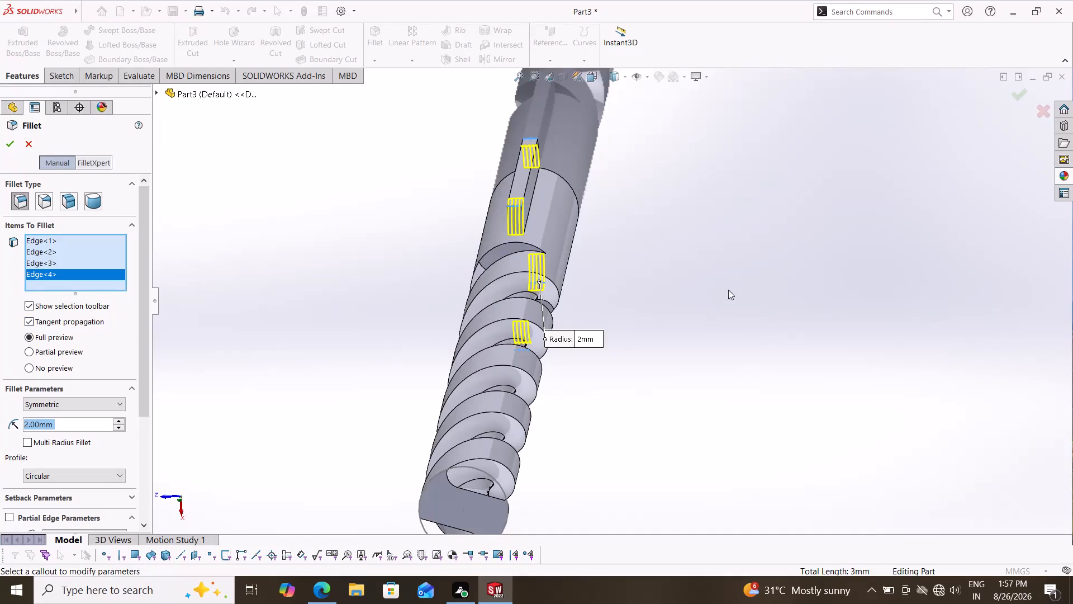
{"action": "middle_click_drag", "start_coordinate": [728, 290], "coordinate": [620, 442]}
{"action": "scroll", "coordinate": [840, 263], "scroll_direction": "down", "scroll_amount": 2}
{"action": "scroll", "coordinate": [830, 264], "scroll_direction": "up", "scroll_amount": 4}
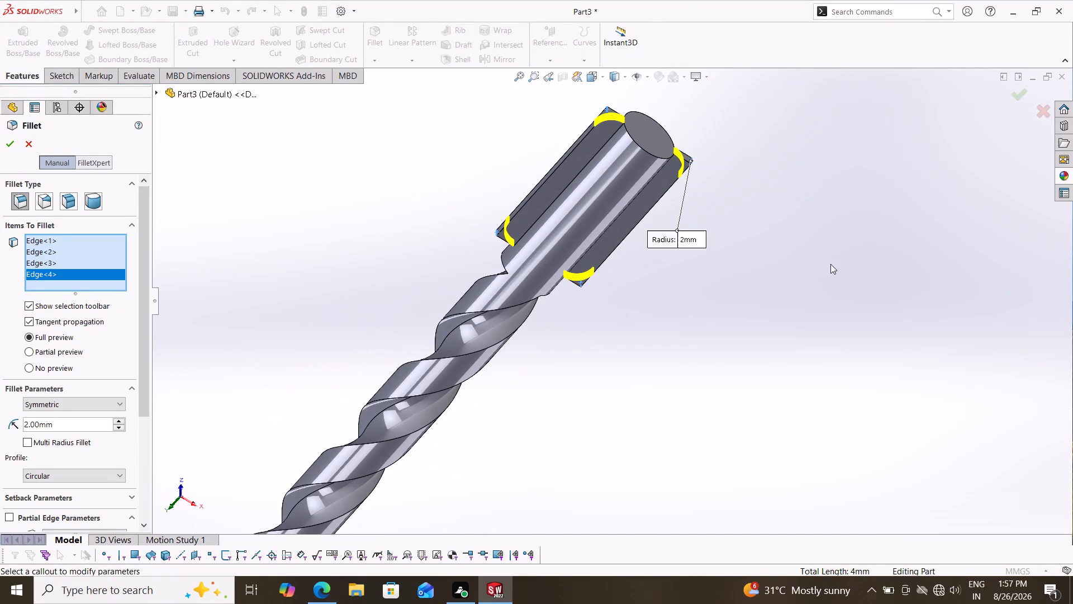
{"action": "left_click", "coordinate": [15, 148]}
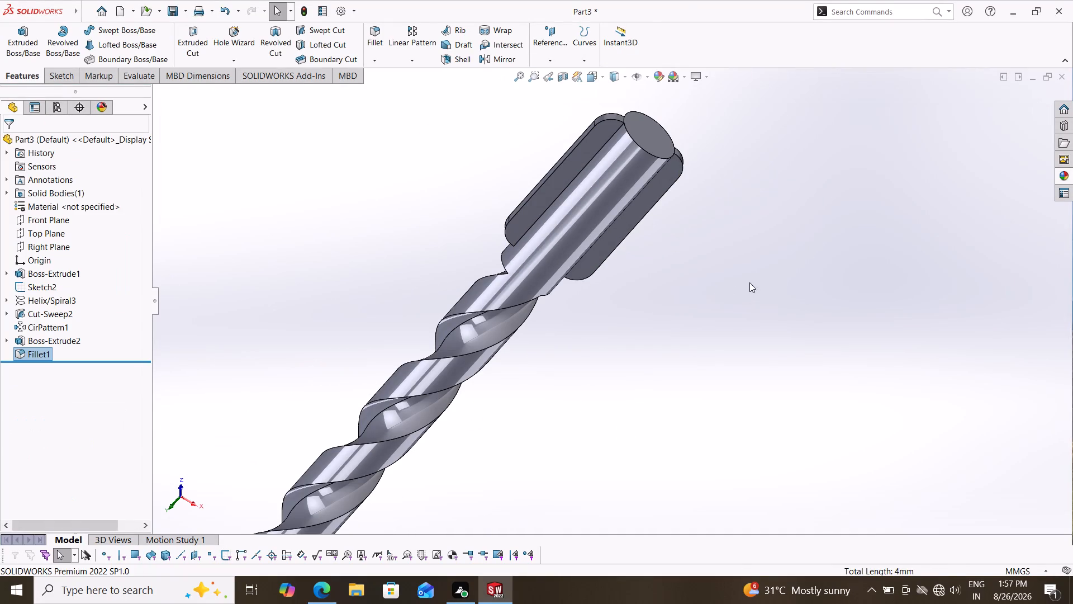
Examine the filleted ribs and the shank end up close from several angles.
{"action": "middle_click_drag", "start_coordinate": [740, 284], "coordinate": [685, 347]}
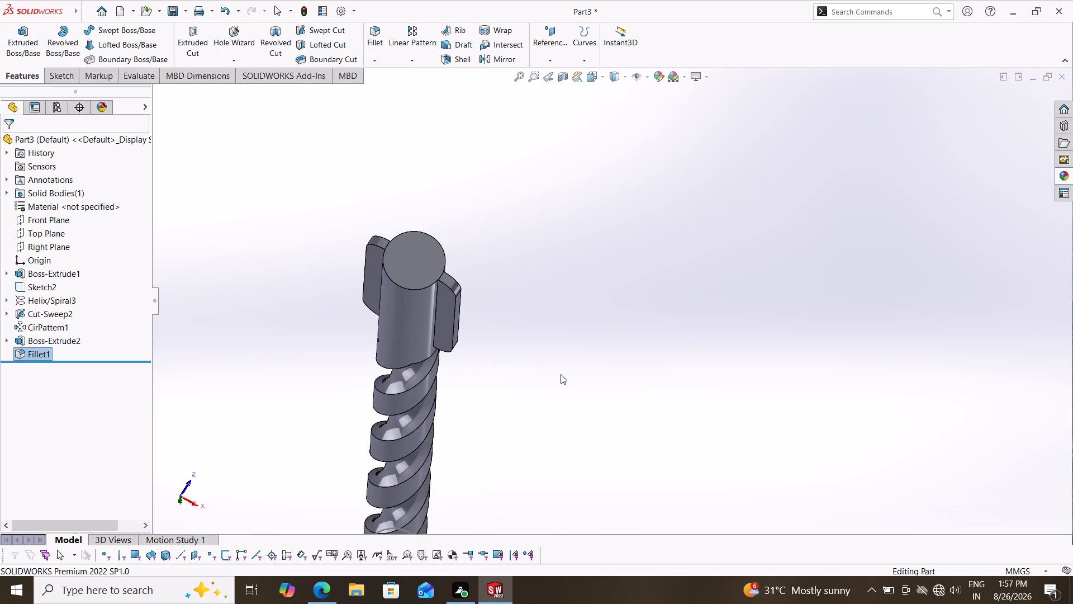
{"action": "middle_click_drag", "start_coordinate": [515, 321], "coordinate": [517, 298]}
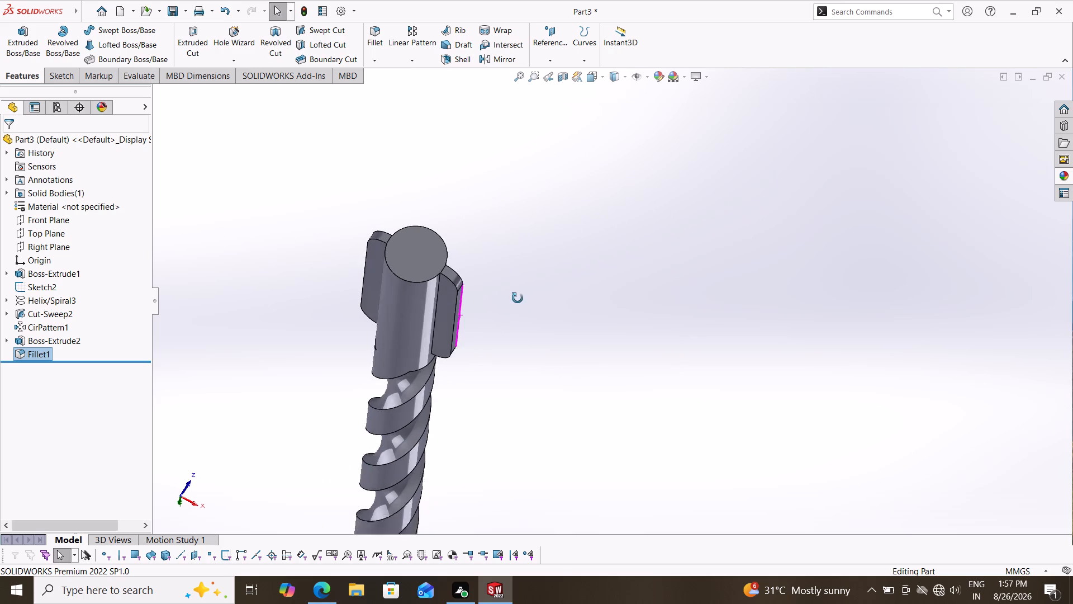
{"action": "middle_click_drag", "start_coordinate": [517, 298], "coordinate": [516, 245]}
{"action": "scroll", "coordinate": [499, 262], "scroll_direction": "down", "scroll_amount": 1}
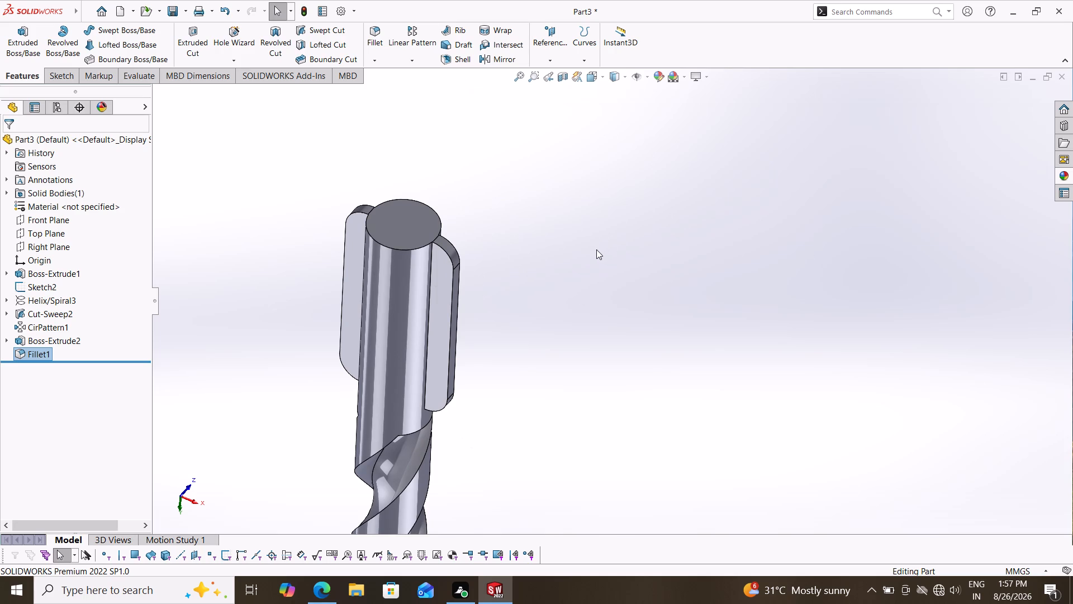
{"action": "scroll", "coordinate": [569, 309], "scroll_direction": "down", "scroll_amount": 1}
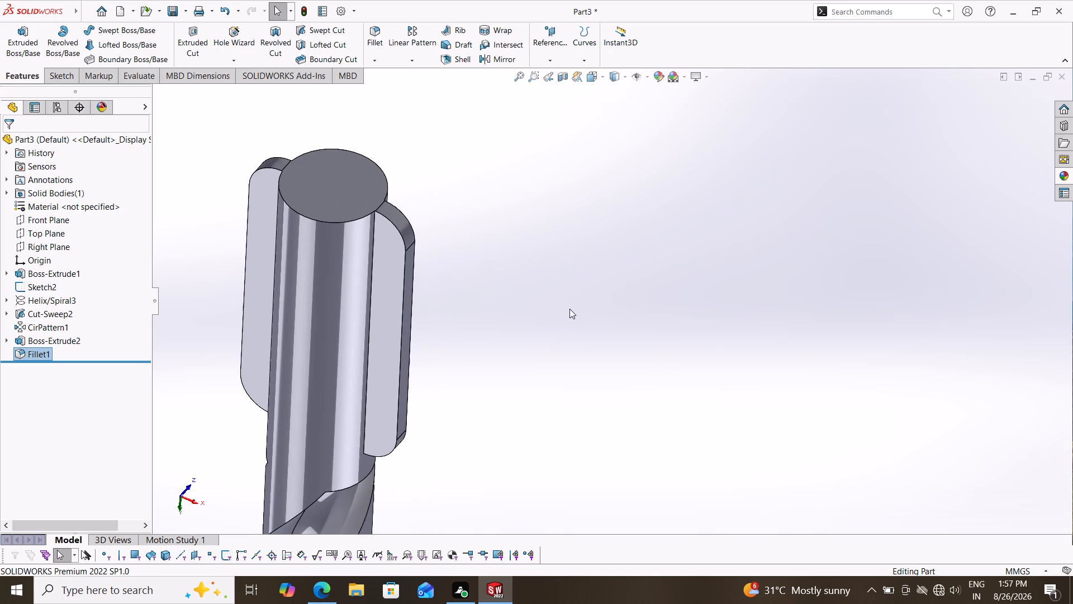
{"action": "scroll", "coordinate": [569, 309], "scroll_direction": "down", "scroll_amount": 1}
{"action": "middle_click_drag", "start_coordinate": [505, 309], "coordinate": [519, 257]}
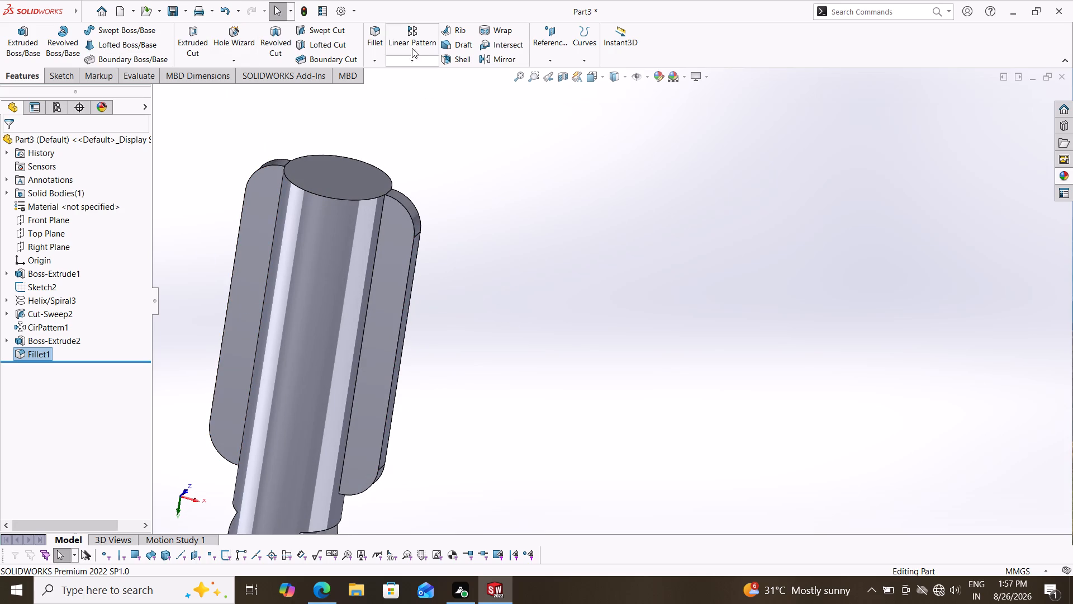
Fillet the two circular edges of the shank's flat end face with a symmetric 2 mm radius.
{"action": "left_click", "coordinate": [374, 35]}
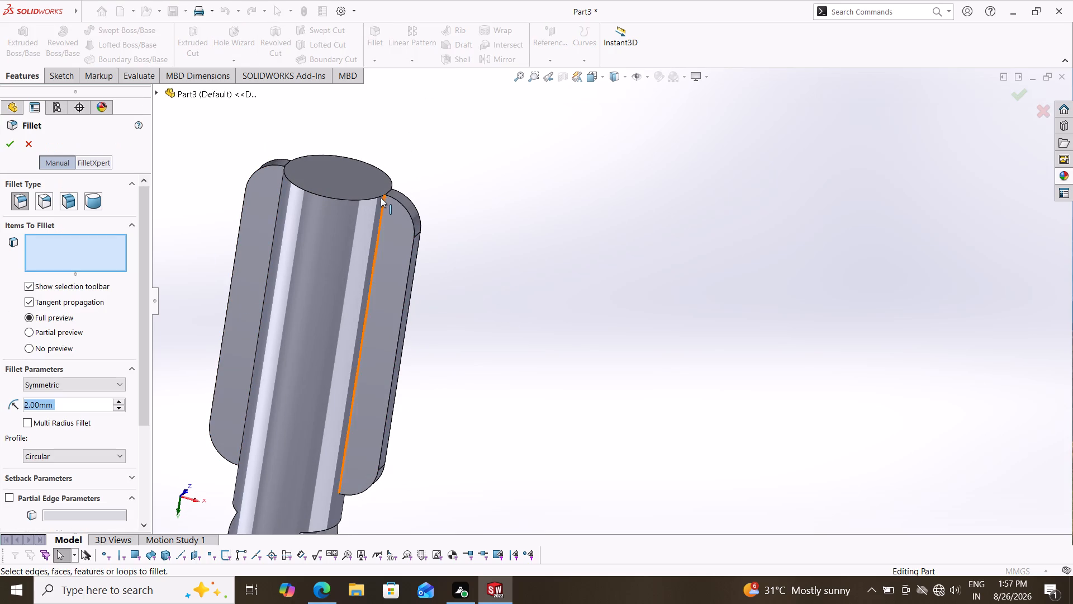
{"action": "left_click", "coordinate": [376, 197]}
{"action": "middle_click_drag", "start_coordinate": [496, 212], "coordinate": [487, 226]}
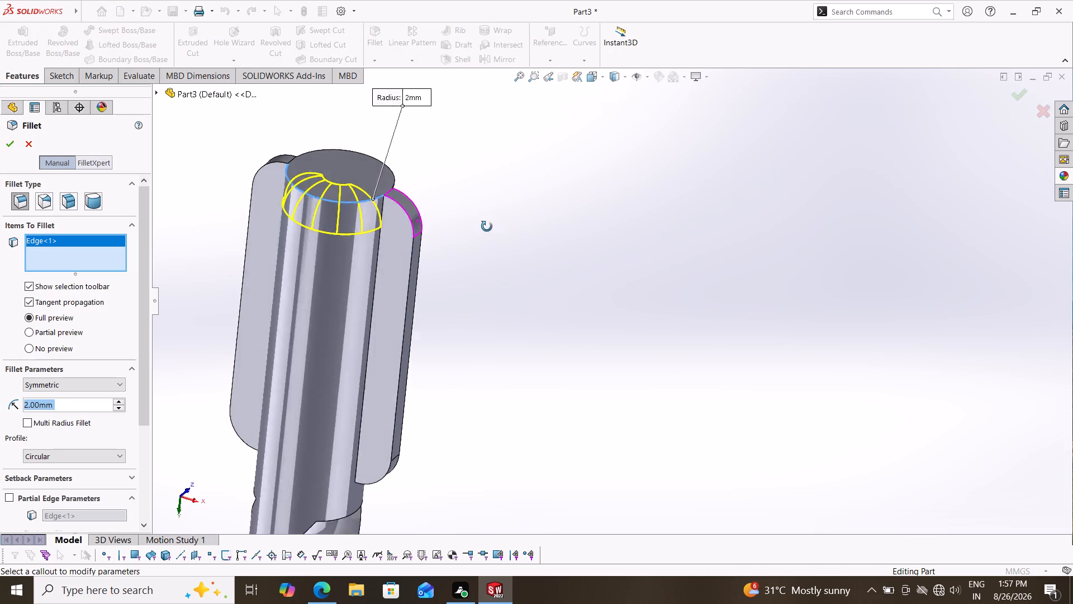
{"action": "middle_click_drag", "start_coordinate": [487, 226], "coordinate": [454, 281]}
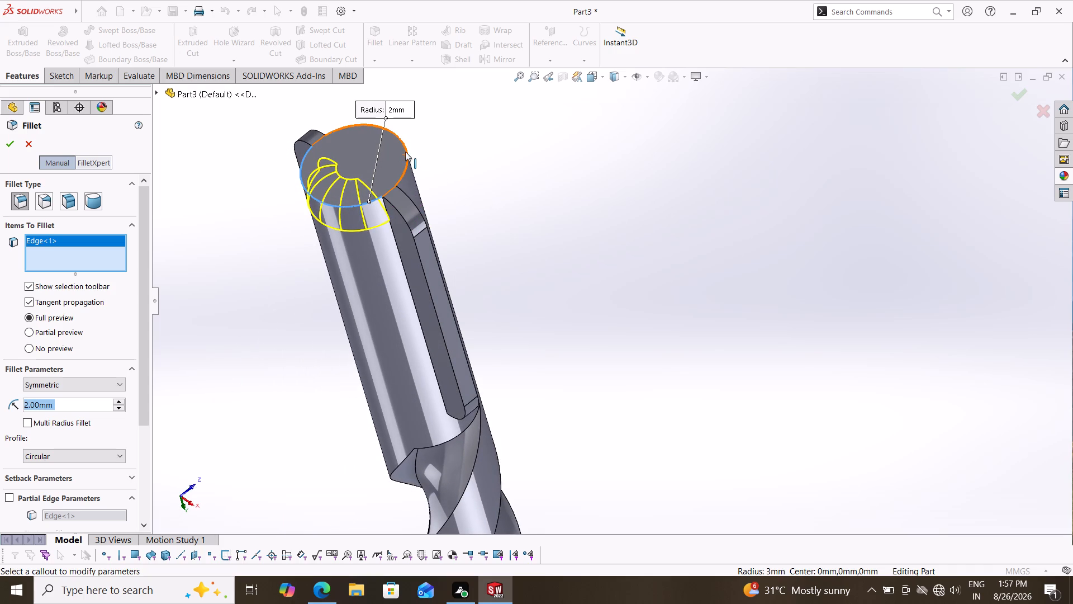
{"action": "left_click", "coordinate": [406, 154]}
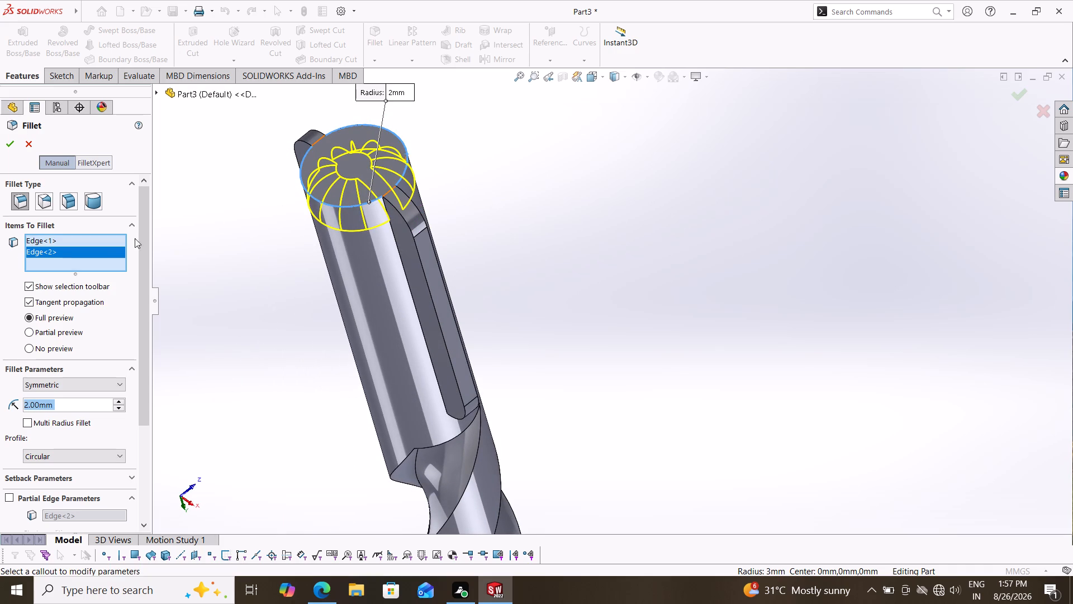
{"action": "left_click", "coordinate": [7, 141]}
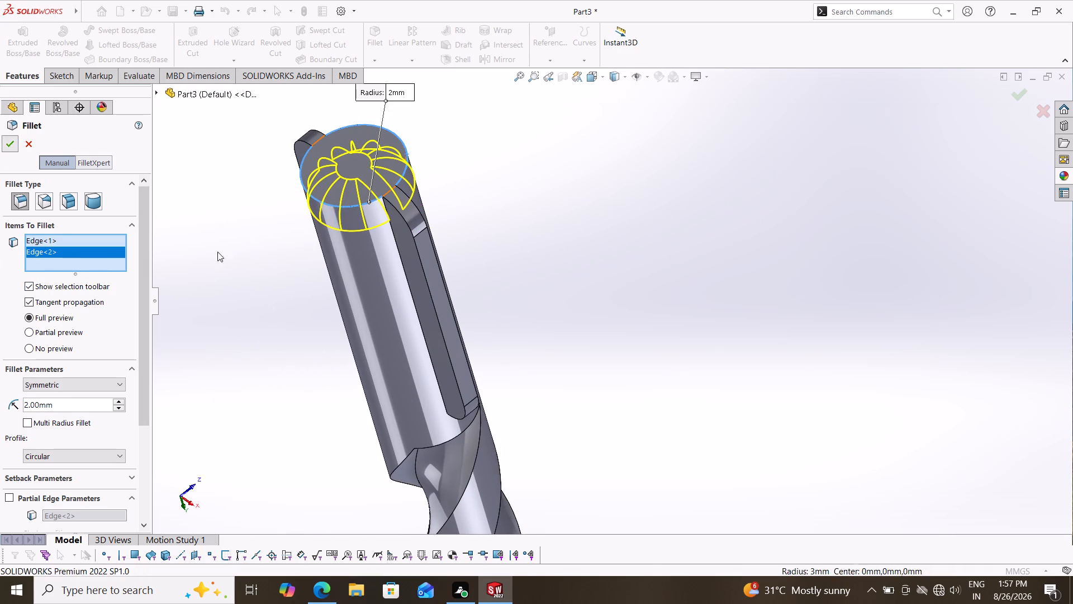
Examine the rounded shank end between the two ribs from several angles.
{"action": "middle_click_drag", "start_coordinate": [571, 277], "coordinate": [665, 234]}
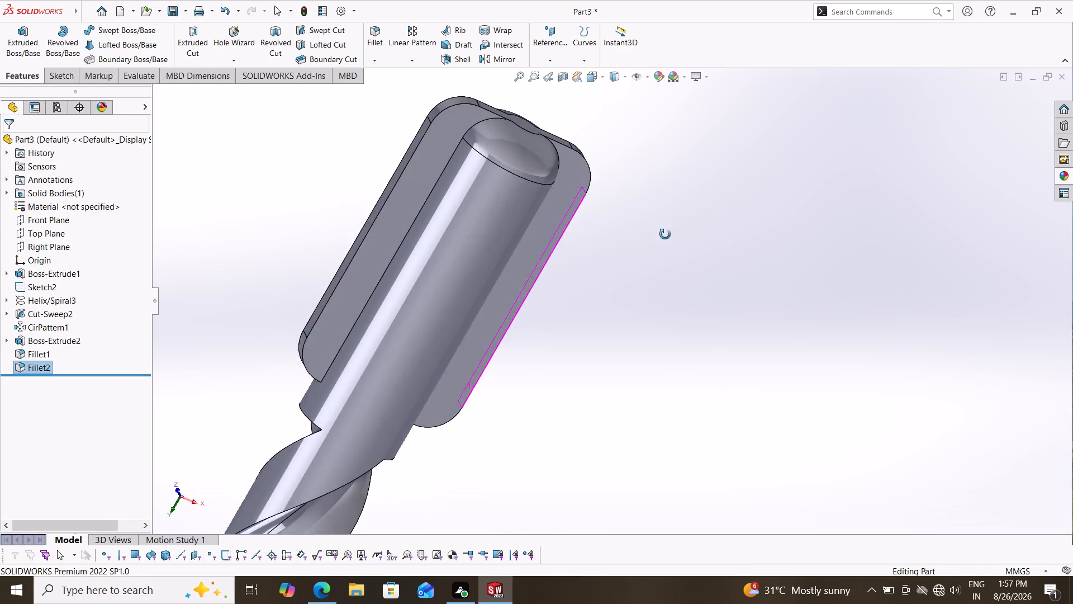
{"action": "middle_click_drag", "start_coordinate": [665, 234], "coordinate": [648, 337]}
{"action": "scroll", "coordinate": [644, 321], "scroll_direction": "down", "scroll_amount": 1}
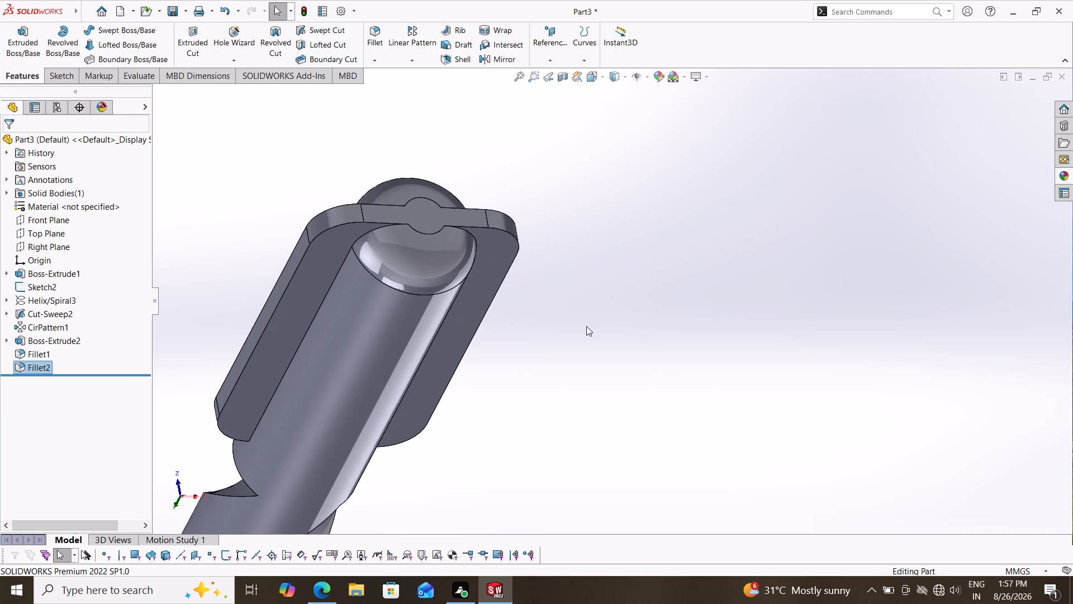
{"action": "middle_click_drag", "start_coordinate": [587, 312], "coordinate": [714, 343]}
{"action": "scroll", "coordinate": [765, 245], "scroll_direction": "down", "scroll_amount": 2}
{"action": "scroll", "coordinate": [739, 254], "scroll_direction": "up", "scroll_amount": 3}
{"action": "middle_click_drag", "start_coordinate": [724, 263], "coordinate": [718, 307]}
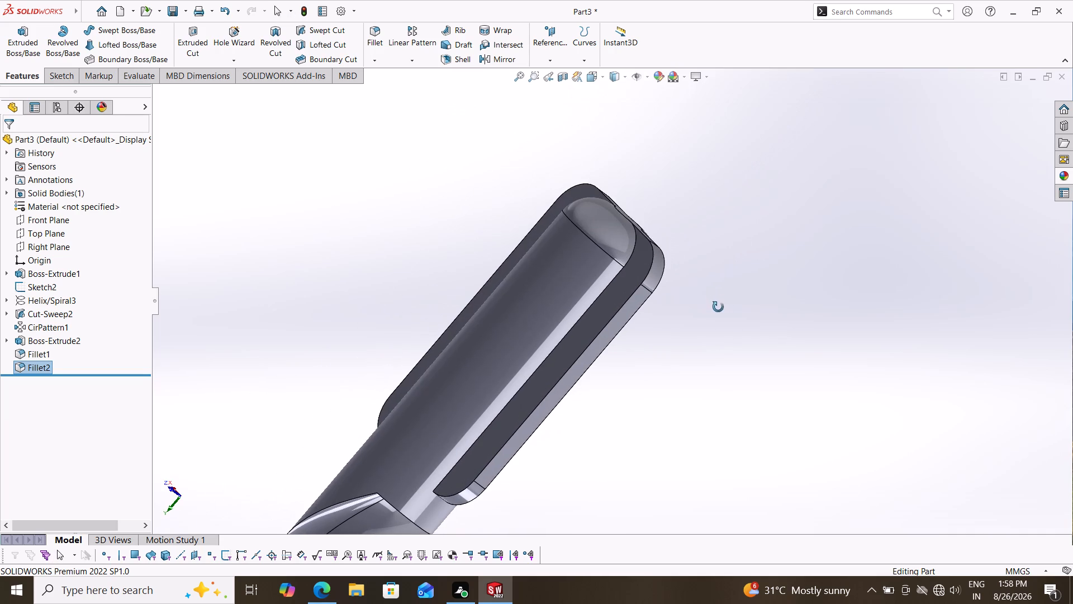
{"action": "middle_click_drag", "start_coordinate": [718, 307], "coordinate": [719, 307]}
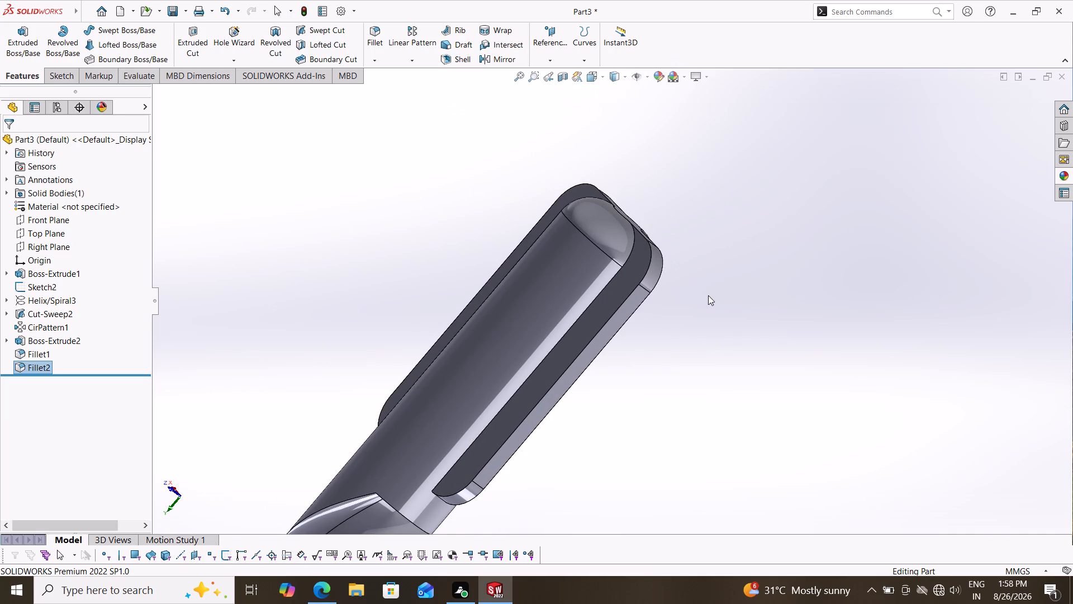
{"action": "middle_click_drag", "start_coordinate": [708, 295], "coordinate": [743, 338]}
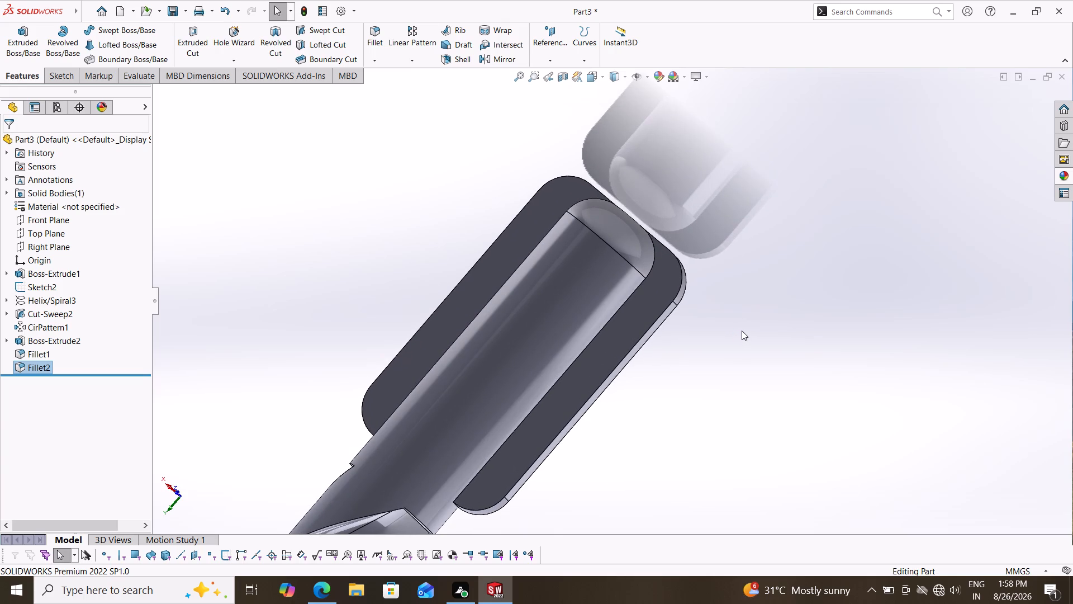
{"action": "middle_click_drag", "start_coordinate": [739, 330], "coordinate": [763, 344]}
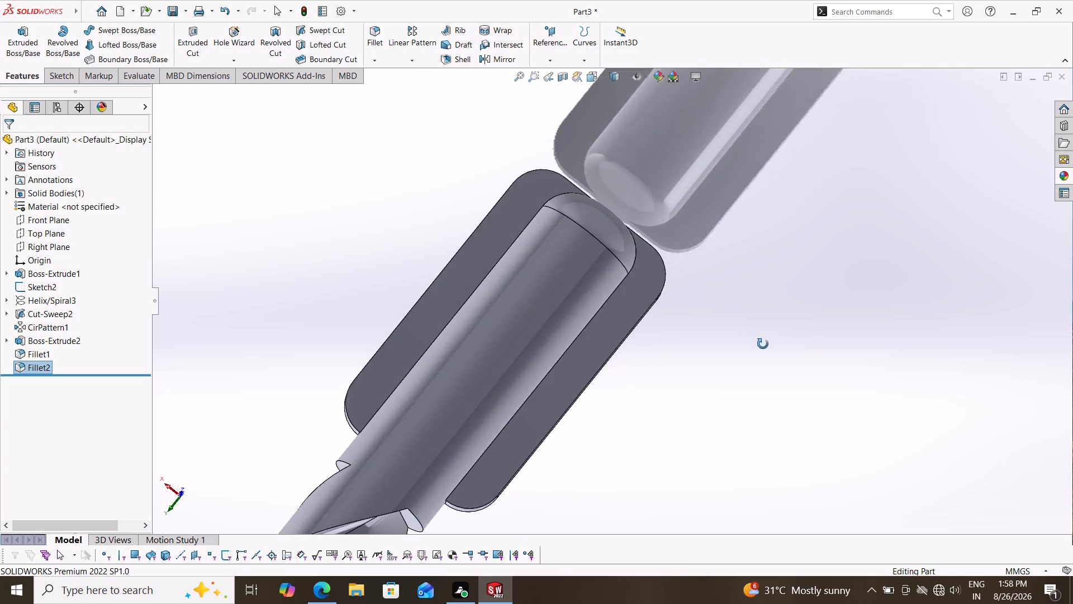
{"action": "middle_click_drag", "start_coordinate": [763, 344], "coordinate": [772, 378]}
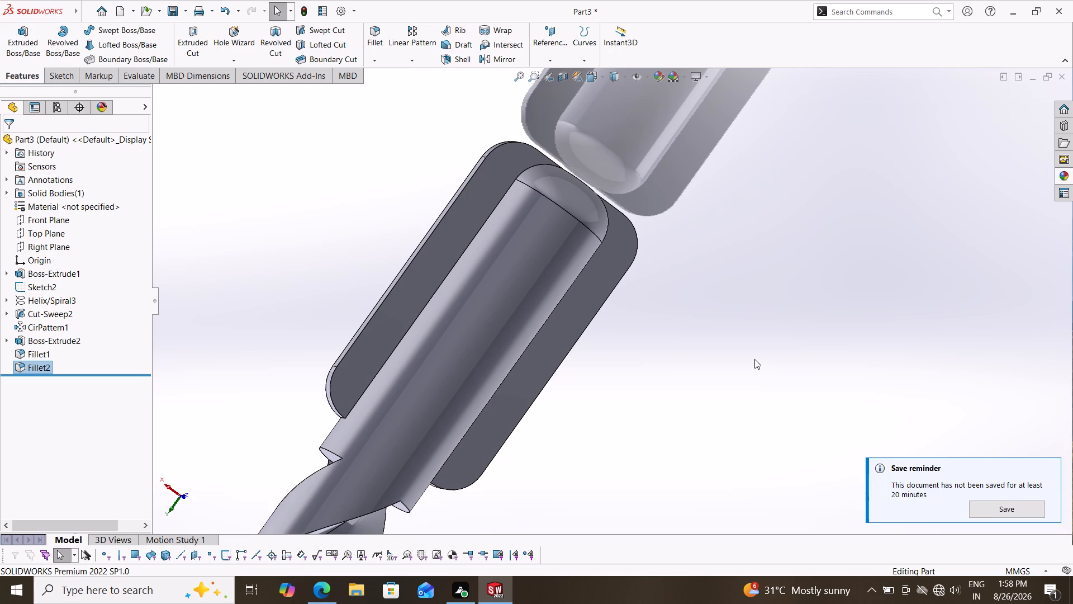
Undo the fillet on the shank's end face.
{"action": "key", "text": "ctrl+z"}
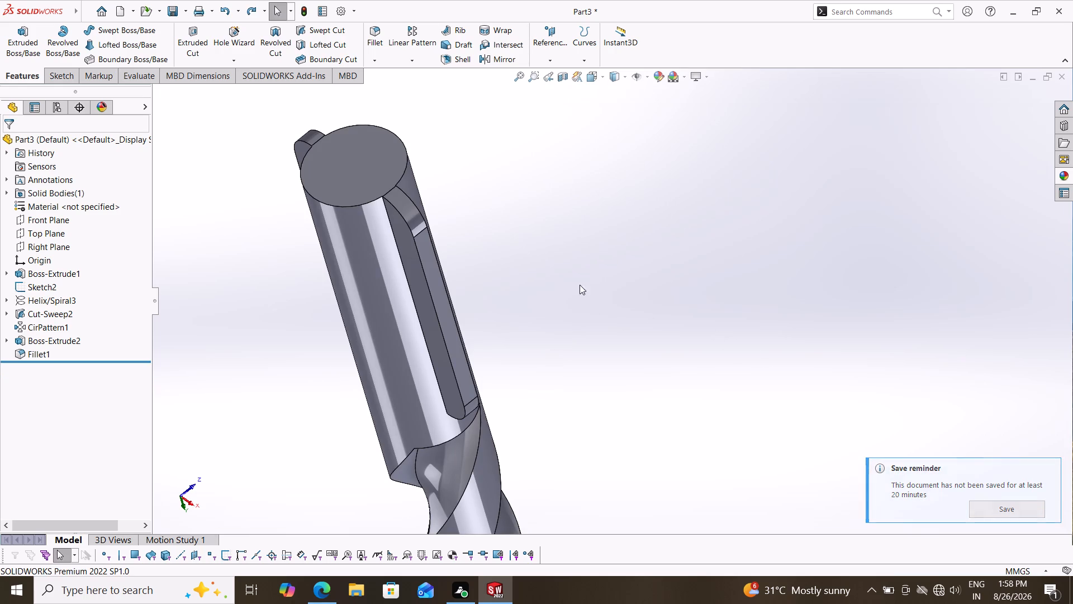
Examine the whole drill from the shank ribs along the flutes to the tip.
{"action": "middle_click_drag", "start_coordinate": [558, 283], "coordinate": [632, 200]}
{"action": "scroll", "coordinate": [618, 241], "scroll_direction": "down", "scroll_amount": 2}
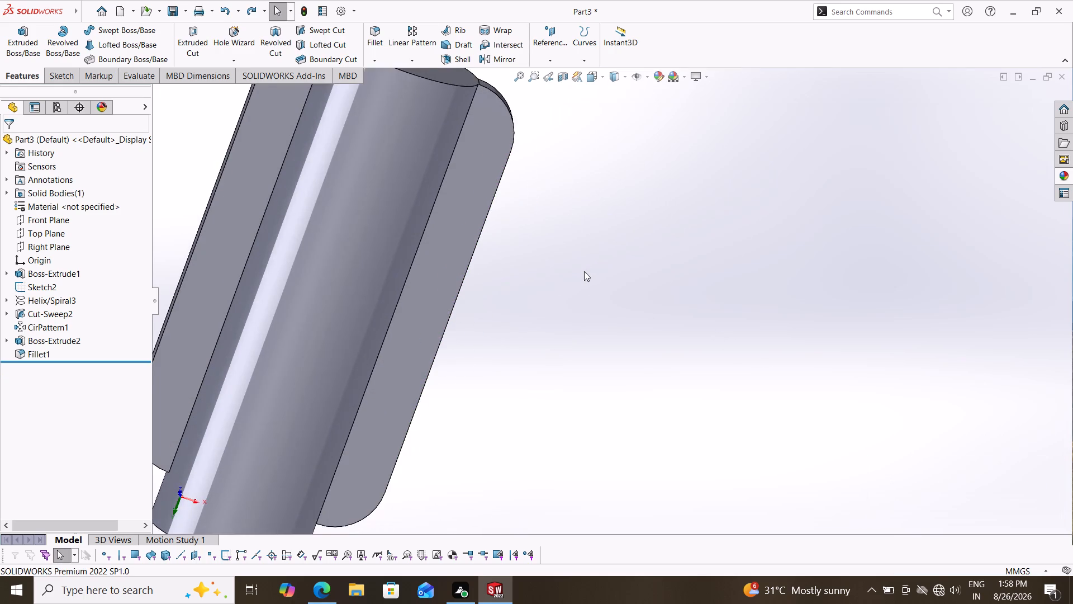
{"action": "scroll", "coordinate": [584, 271], "scroll_direction": "up", "scroll_amount": 5}
{"action": "middle_click_drag", "start_coordinate": [629, 295], "coordinate": [645, 214]}
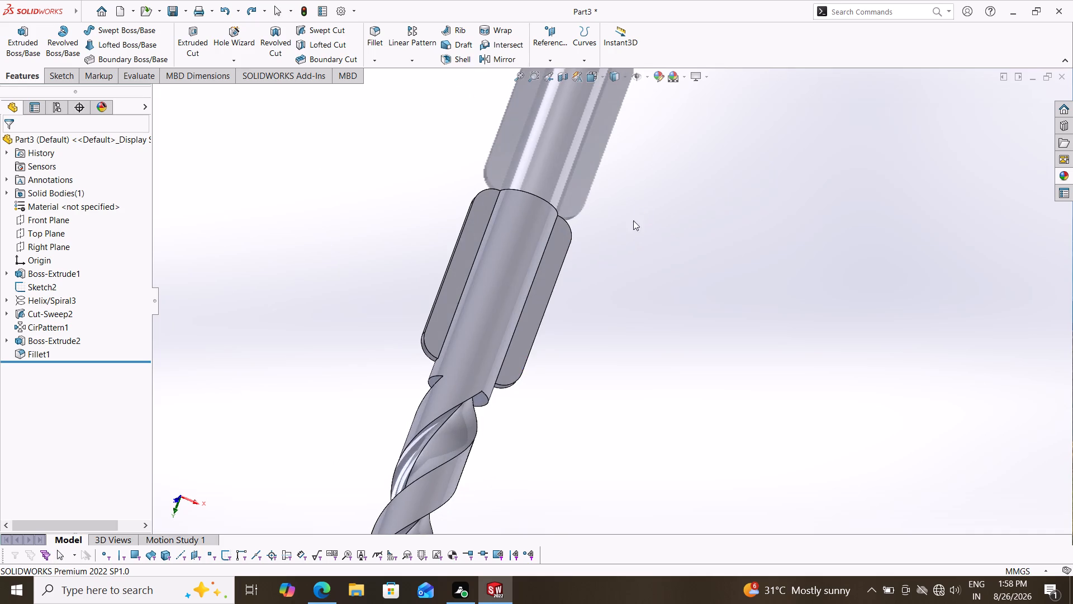
{"action": "scroll", "coordinate": [623, 280], "scroll_direction": "down", "scroll_amount": 2}
{"action": "scroll", "coordinate": [606, 305], "scroll_direction": "up", "scroll_amount": 3}
{"action": "middle_click_drag", "start_coordinate": [602, 310], "coordinate": [472, 371]}
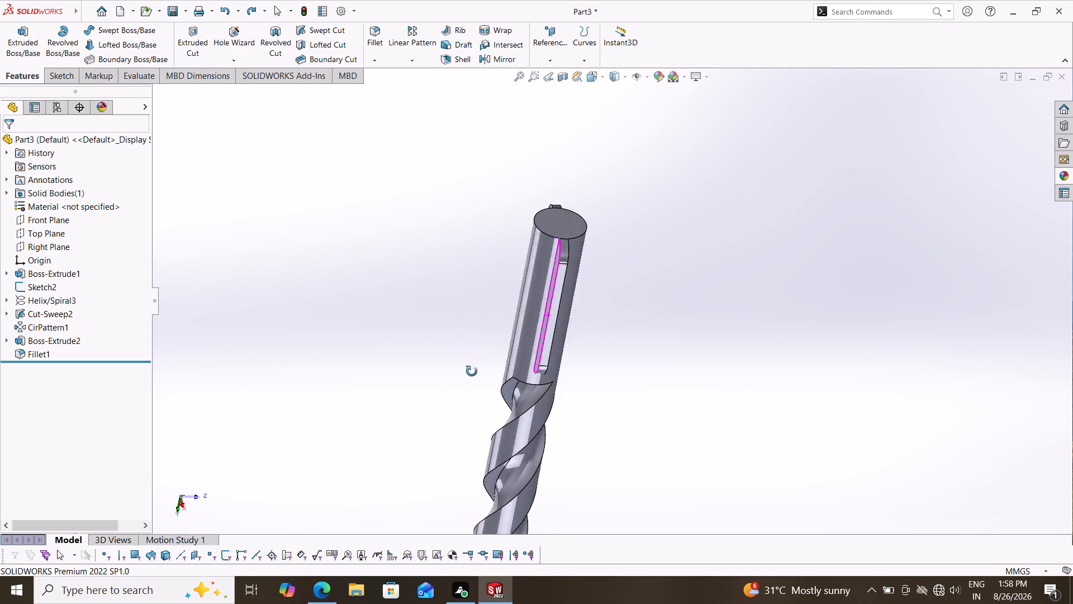
{"action": "middle_click_drag", "start_coordinate": [472, 371], "coordinate": [541, 439]}
{"action": "scroll", "coordinate": [488, 322], "scroll_direction": "down", "scroll_amount": 4}
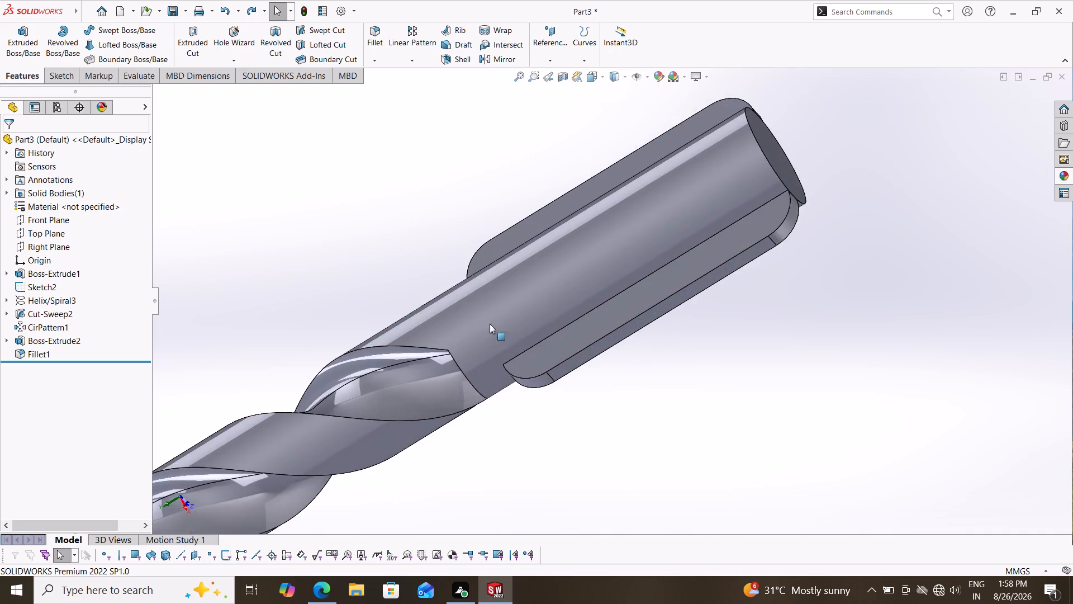
{"action": "scroll", "coordinate": [489, 355], "scroll_direction": "up", "scroll_amount": 6}
{"action": "middle_click_drag", "start_coordinate": [468, 430], "coordinate": [538, 353]}
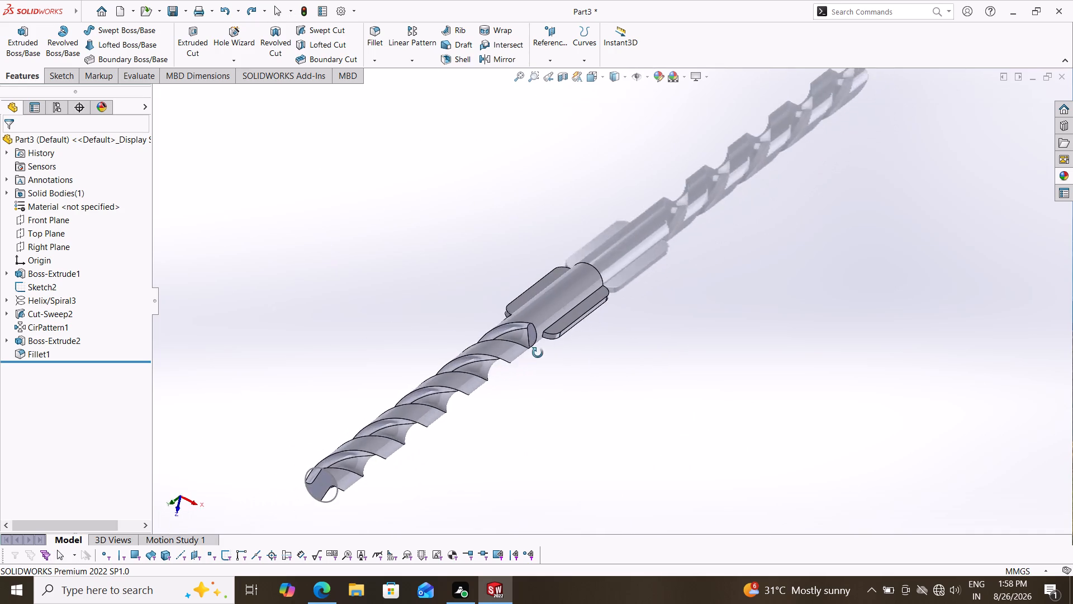
{"action": "middle_click_drag", "start_coordinate": [538, 353], "coordinate": [545, 329]}
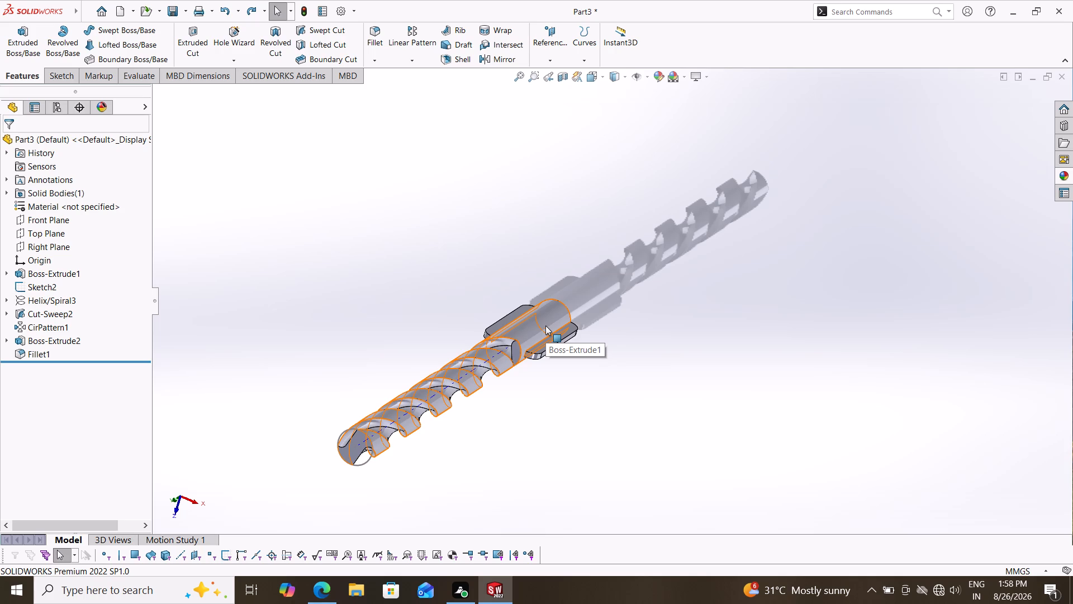
{"action": "middle_click_drag", "start_coordinate": [472, 464], "coordinate": [502, 450]}
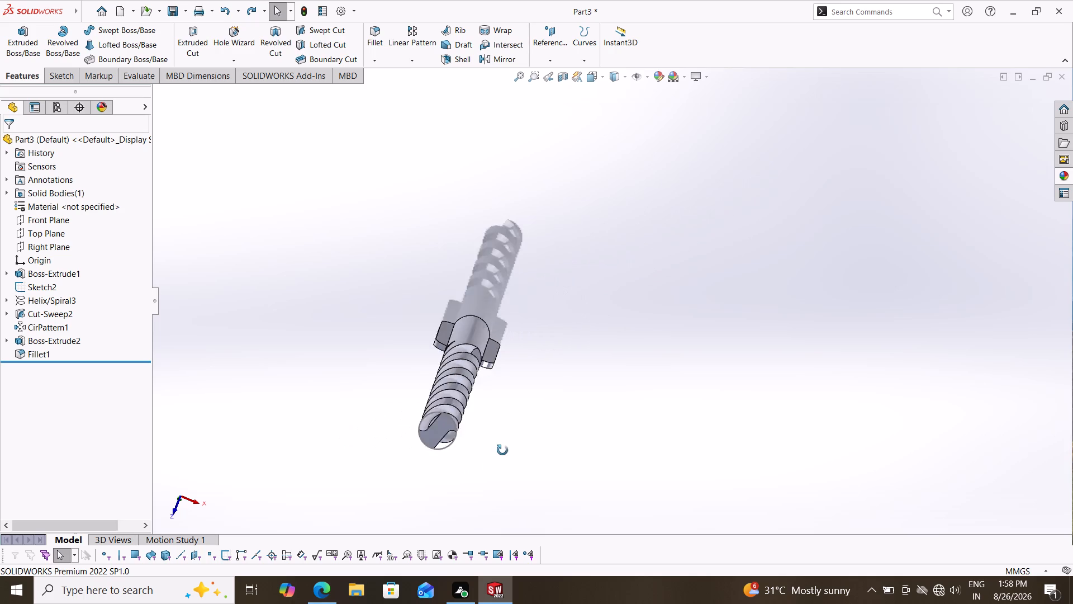
{"action": "middle_click_drag", "start_coordinate": [502, 450], "coordinate": [517, 460]}
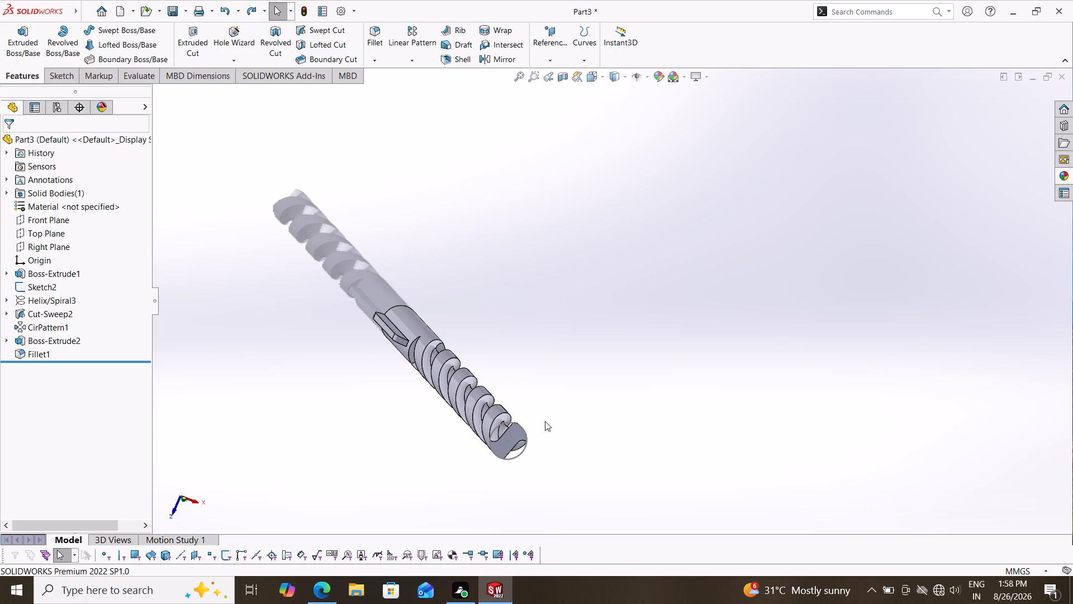
{"action": "middle_click_drag", "start_coordinate": [581, 414], "coordinate": [575, 403]}
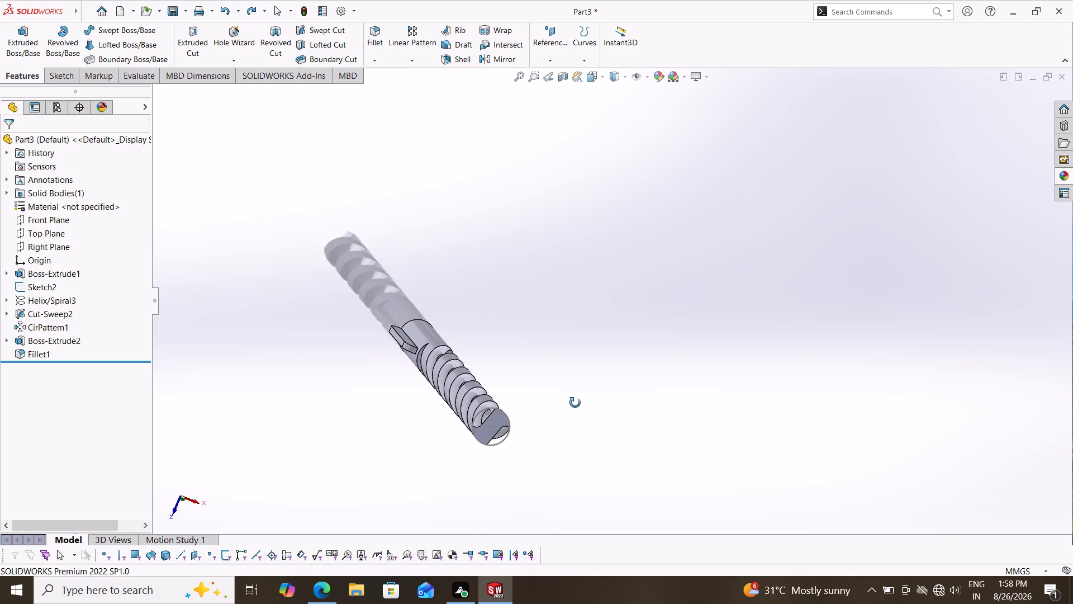
{"action": "middle_click_drag", "start_coordinate": [575, 403], "coordinate": [575, 408]}
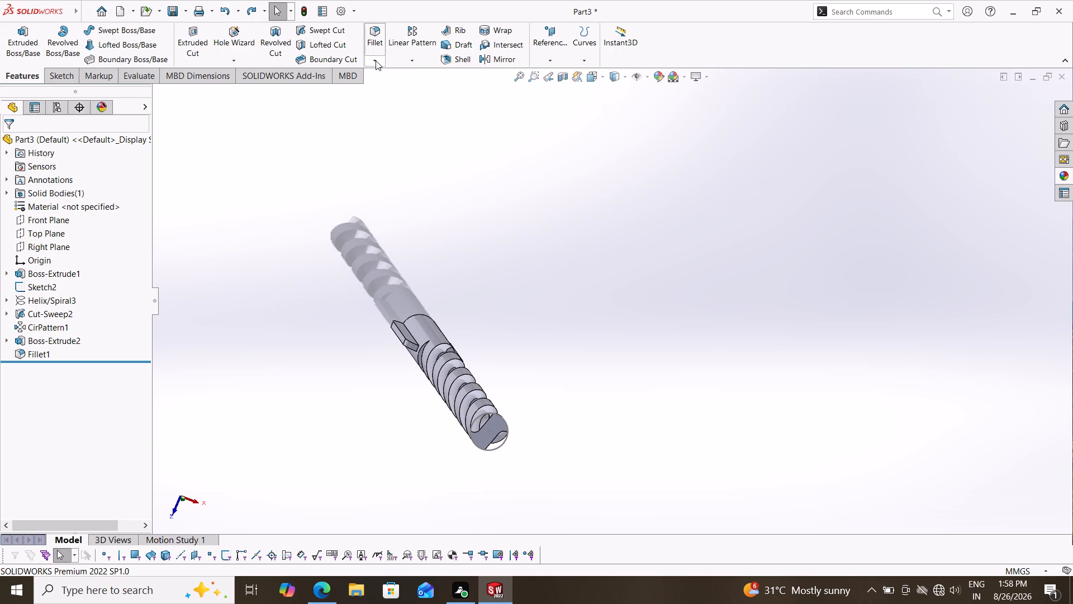
Chamfer the two flute edges of the drill tip's end face with a 3 mm distance and 45° angle.
{"action": "left_click", "coordinate": [376, 60]}
{"action": "left_click", "coordinate": [391, 86]}
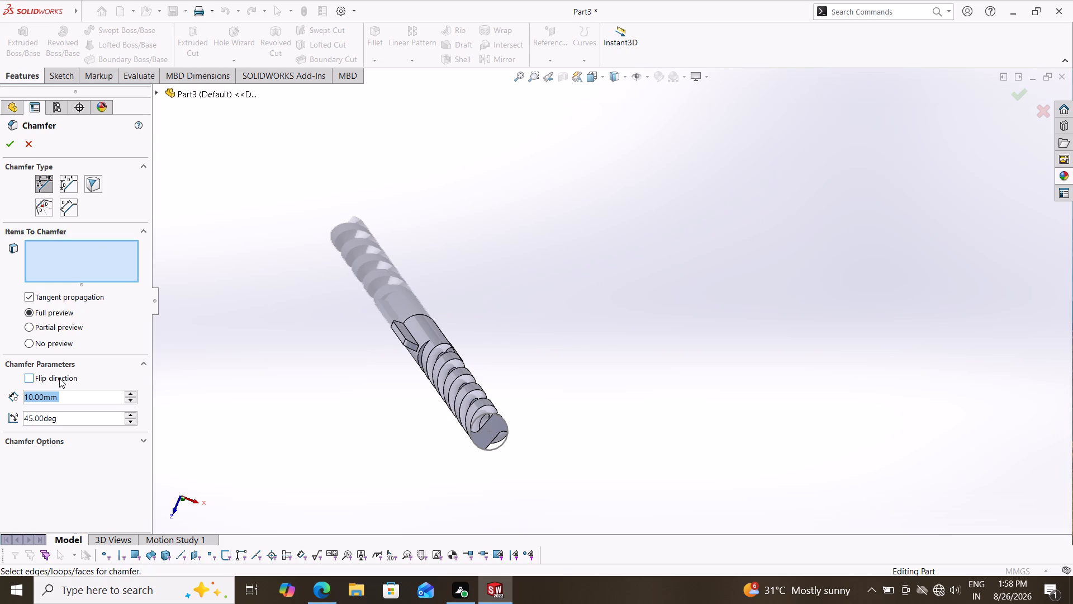
{"action": "key", "text": "3"}
{"action": "key", "text": "Return"}
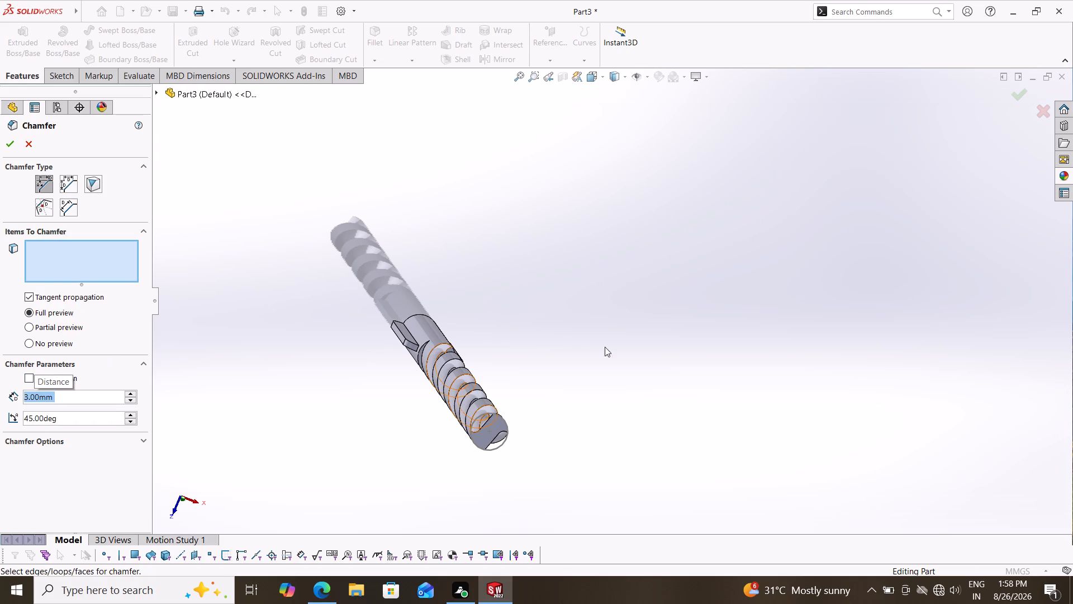
{"action": "scroll", "coordinate": [554, 416], "scroll_direction": "down", "scroll_amount": 1}
{"action": "scroll", "coordinate": [507, 438], "scroll_direction": "down", "scroll_amount": 2}
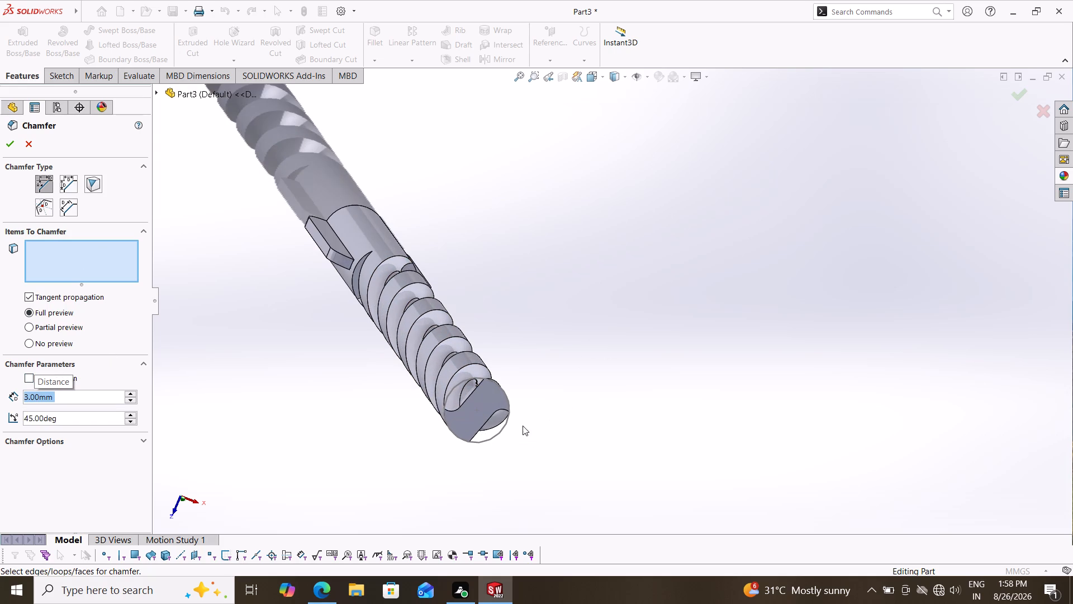
{"action": "left_click", "coordinate": [465, 399]}
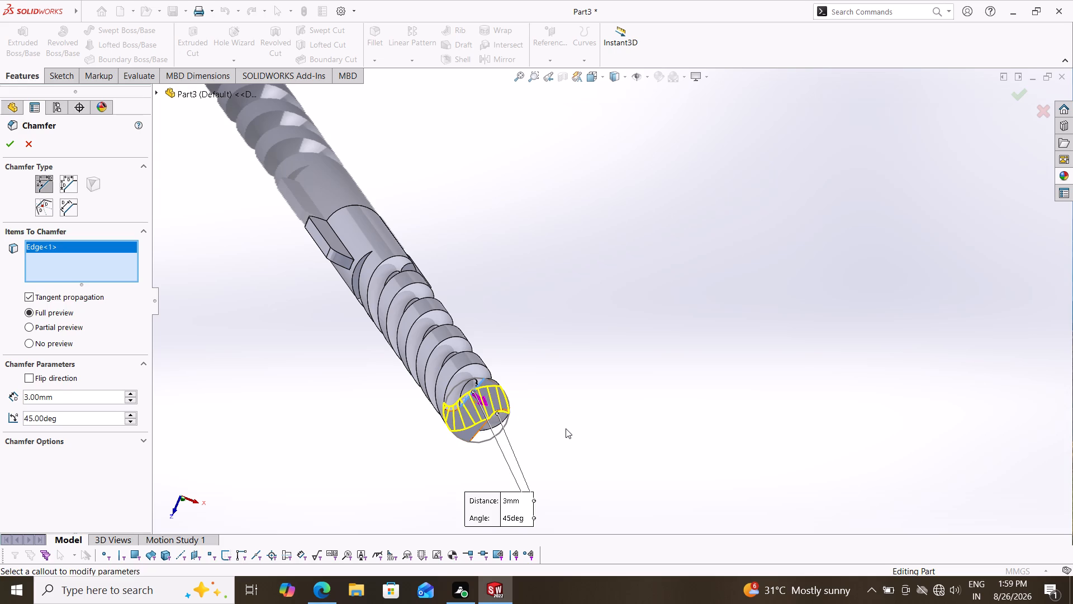
{"action": "middle_click_drag", "start_coordinate": [565, 428], "coordinate": [554, 387]}
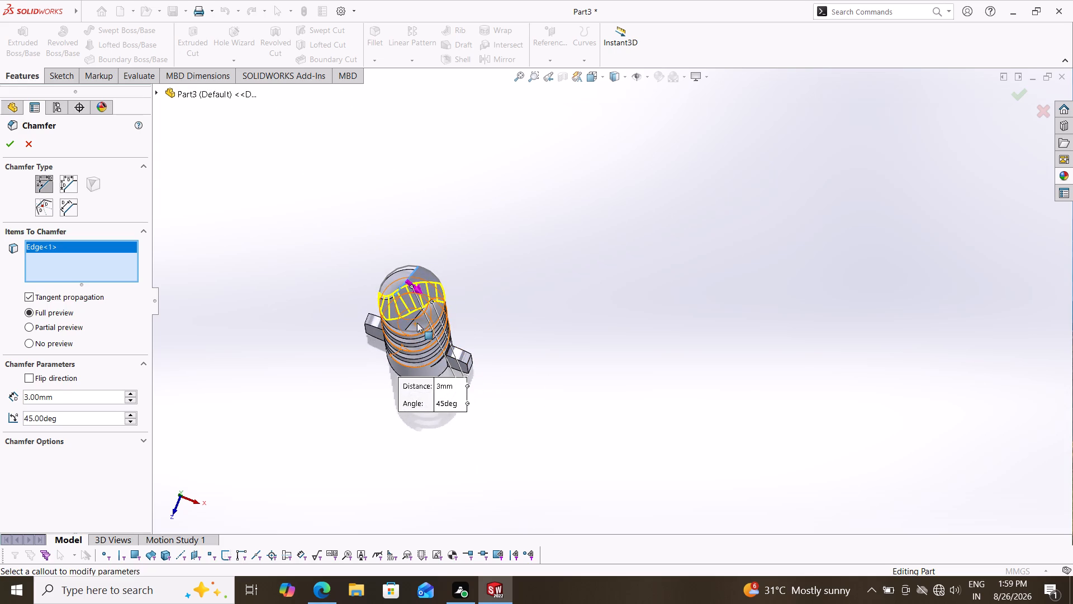
{"action": "left_click", "coordinate": [414, 319]}
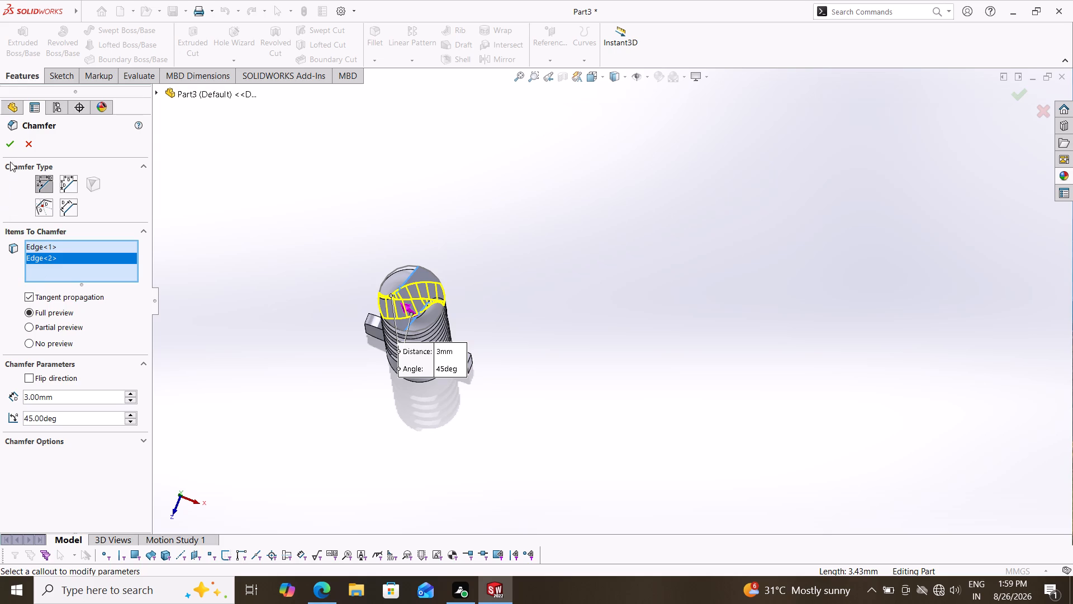
{"action": "left_click", "coordinate": [10, 140]}
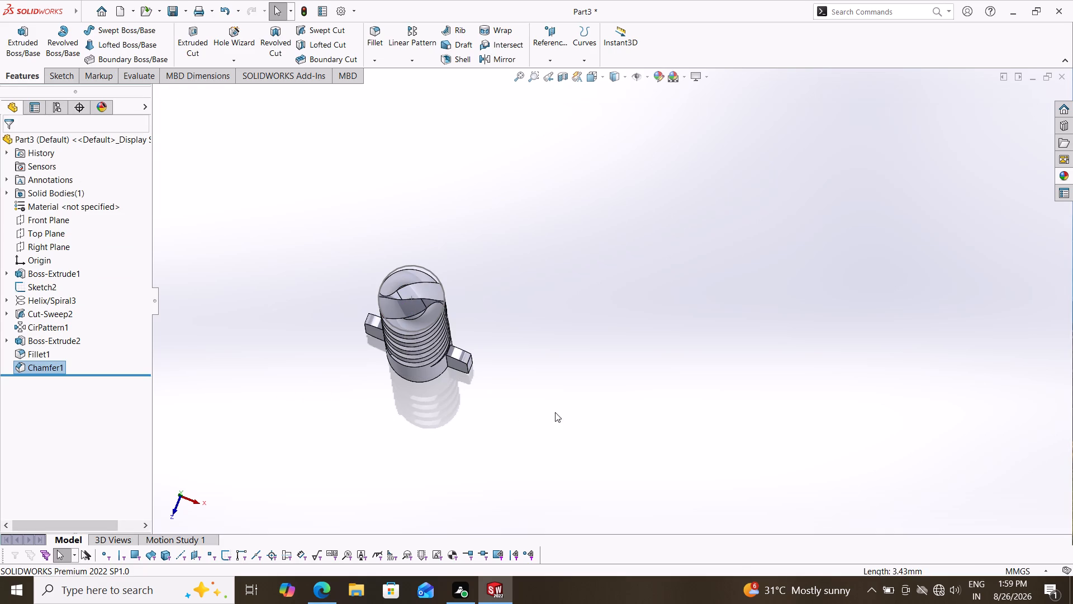
Examine the chamfered drill tip and the adjoining flutes up close from several angles.
{"action": "scroll", "coordinate": [572, 365], "scroll_direction": "down", "scroll_amount": 2}
{"action": "middle_click_drag", "start_coordinate": [516, 305], "coordinate": [524, 352]}
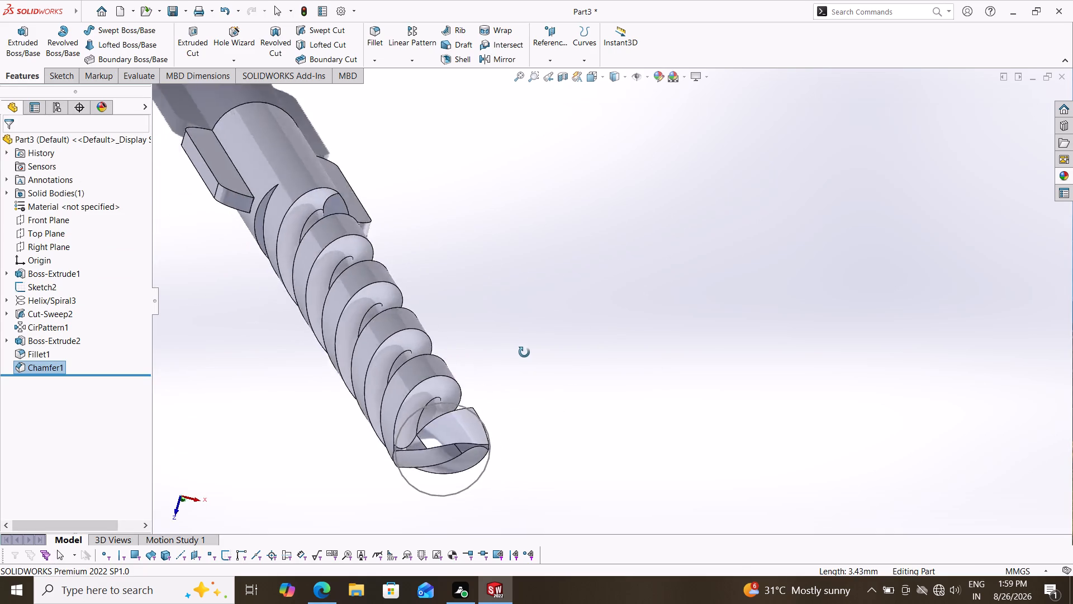
{"action": "middle_click_drag", "start_coordinate": [524, 352], "coordinate": [519, 296]}
{"action": "middle_click_drag", "start_coordinate": [514, 267], "coordinate": [514, 250]}
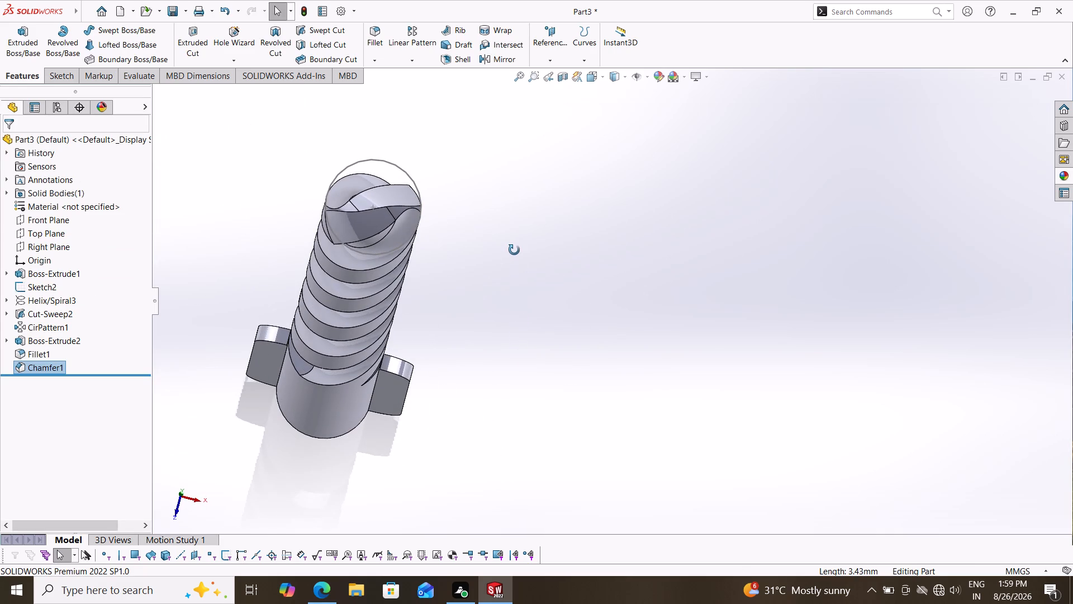
{"action": "middle_click_drag", "start_coordinate": [514, 250], "coordinate": [514, 233]}
{"action": "scroll", "coordinate": [514, 231], "scroll_direction": "down", "scroll_amount": 3}
{"action": "scroll", "coordinate": [490, 228], "scroll_direction": "up", "scroll_amount": 3}
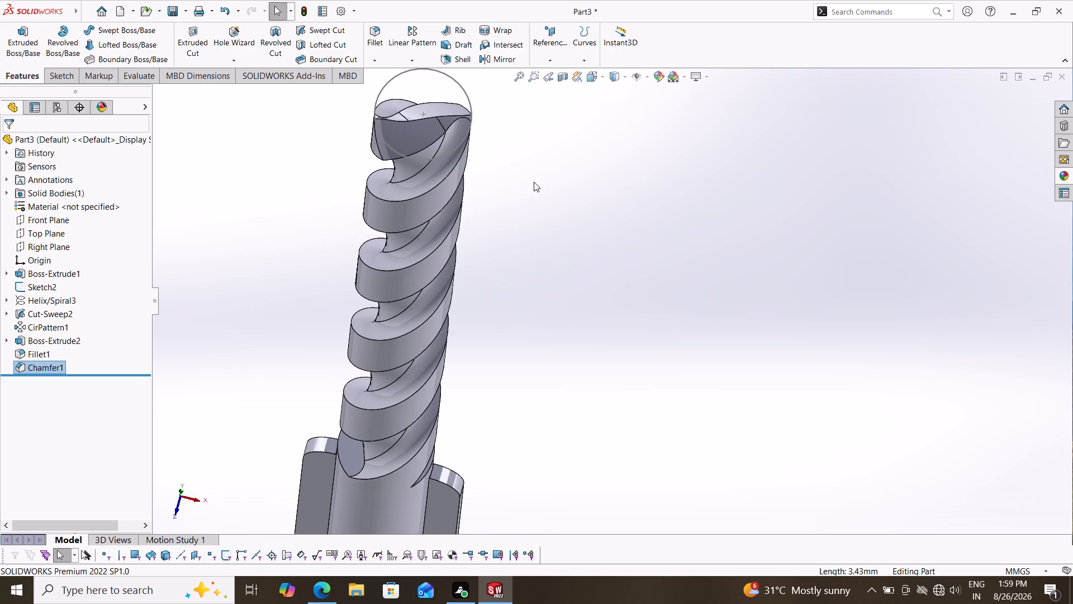
{"action": "scroll", "coordinate": [534, 182], "scroll_direction": "up", "scroll_amount": 2}
{"action": "middle_click_drag", "start_coordinate": [534, 182], "coordinate": [534, 250]}
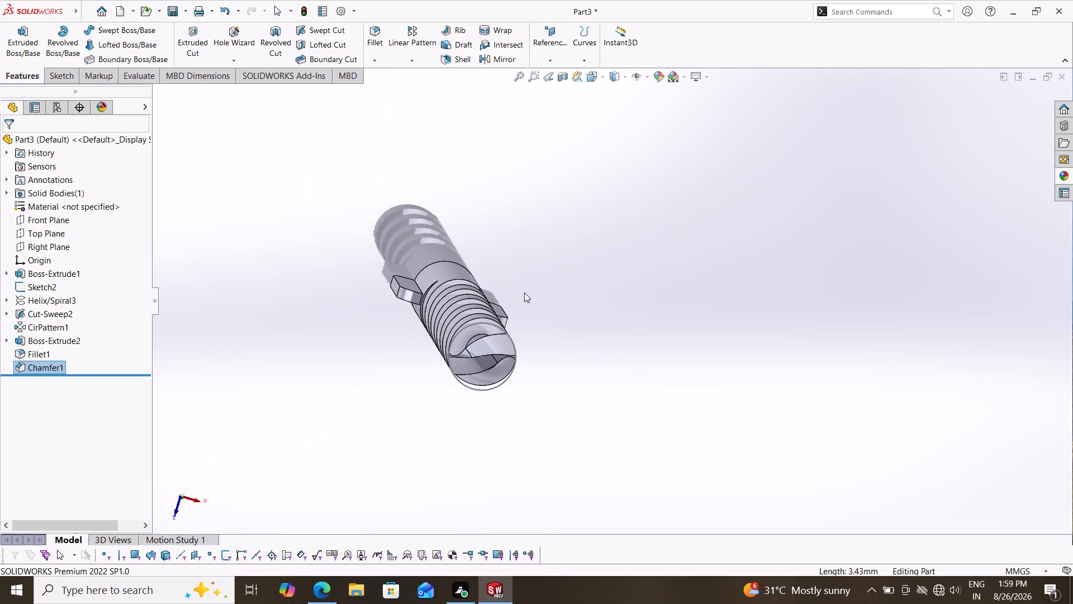
{"action": "scroll", "coordinate": [529, 352], "scroll_direction": "down", "scroll_amount": 8}
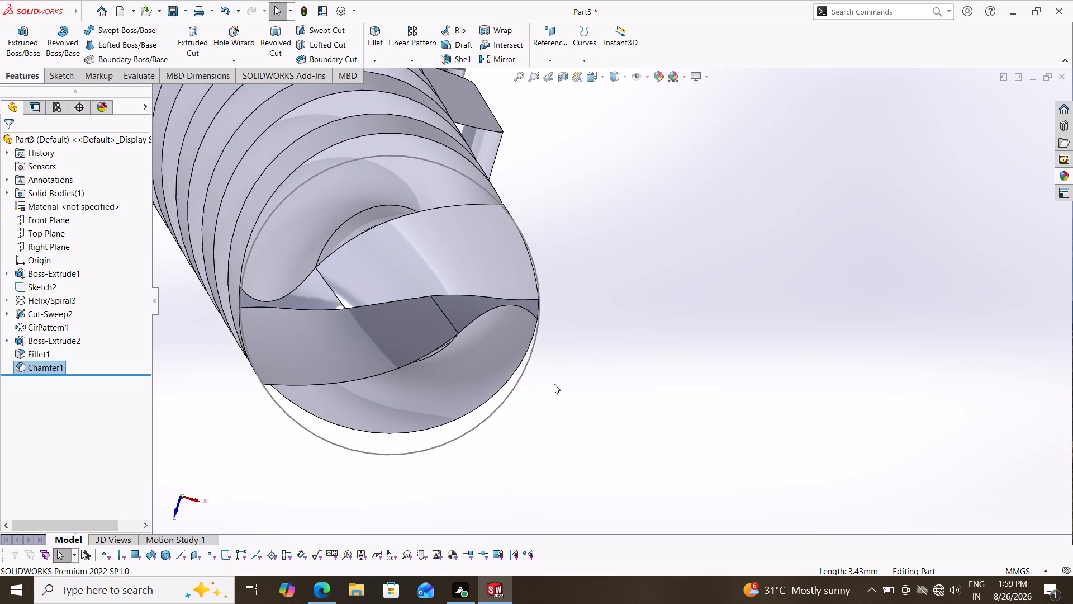
Examine the chamfered drill tip and its chamfer faces up close.
{"action": "middle_click_drag", "start_coordinate": [554, 380], "coordinate": [557, 332]}
{"action": "scroll", "coordinate": [569, 333], "scroll_direction": "down", "scroll_amount": 1}
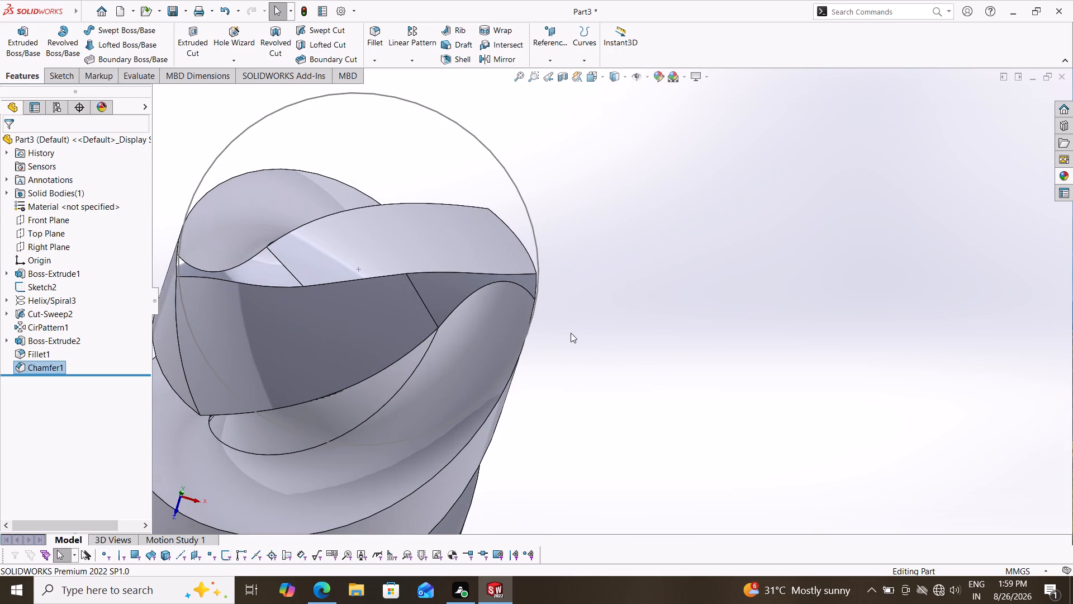
{"action": "scroll", "coordinate": [565, 334], "scroll_direction": "up", "scroll_amount": 3}
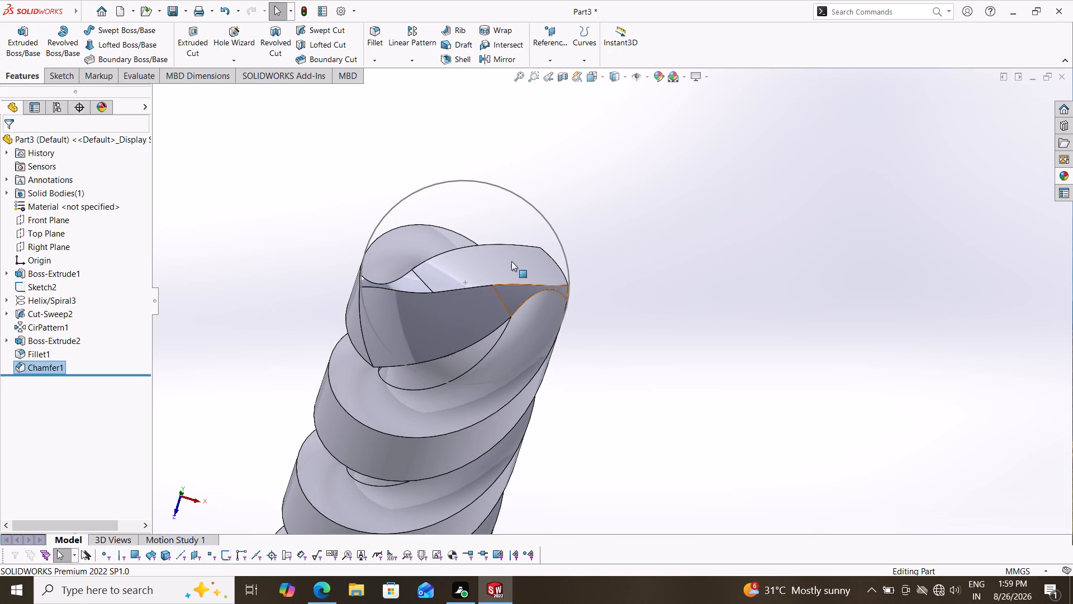
{"action": "left_click", "coordinate": [510, 259]}
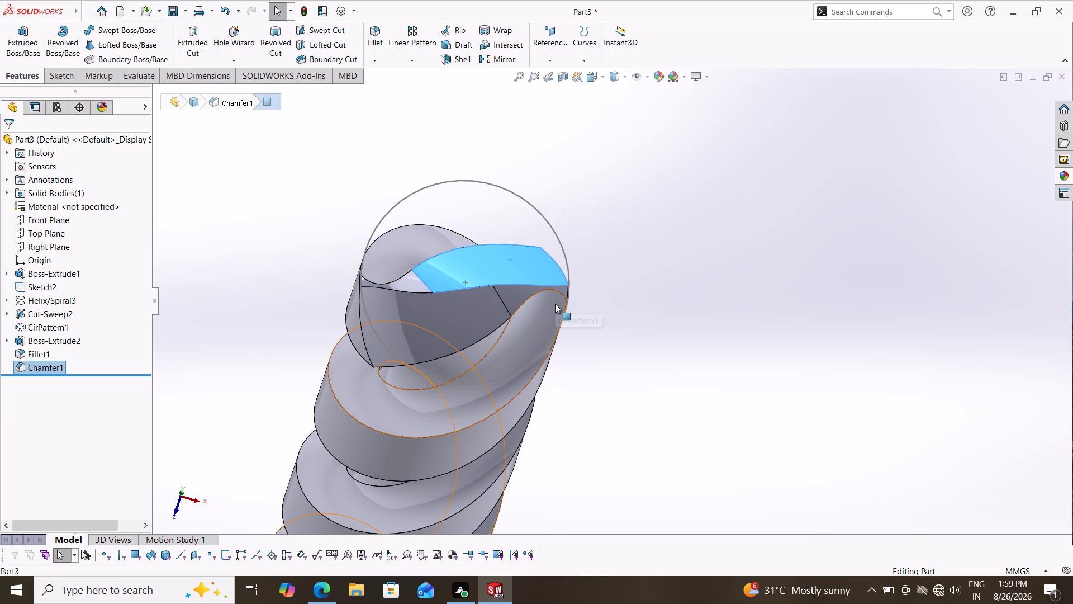
{"action": "key", "text": "Escape"}
{"action": "scroll", "coordinate": [628, 300], "scroll_direction": "down", "scroll_amount": 3}
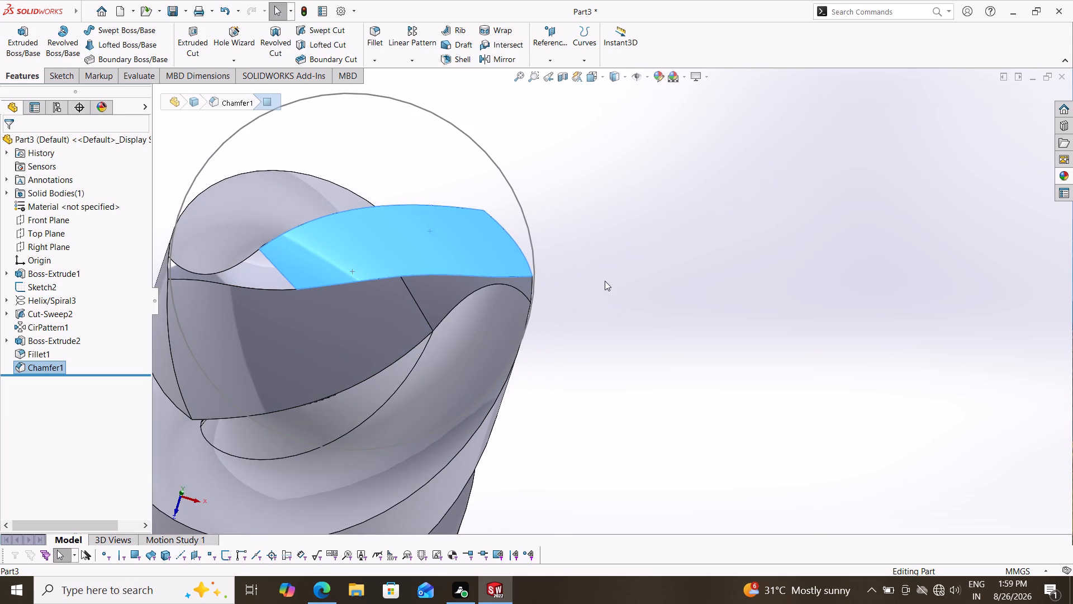
{"action": "scroll", "coordinate": [590, 289], "scroll_direction": "up", "scroll_amount": 4}
{"action": "key", "text": "Escape"}
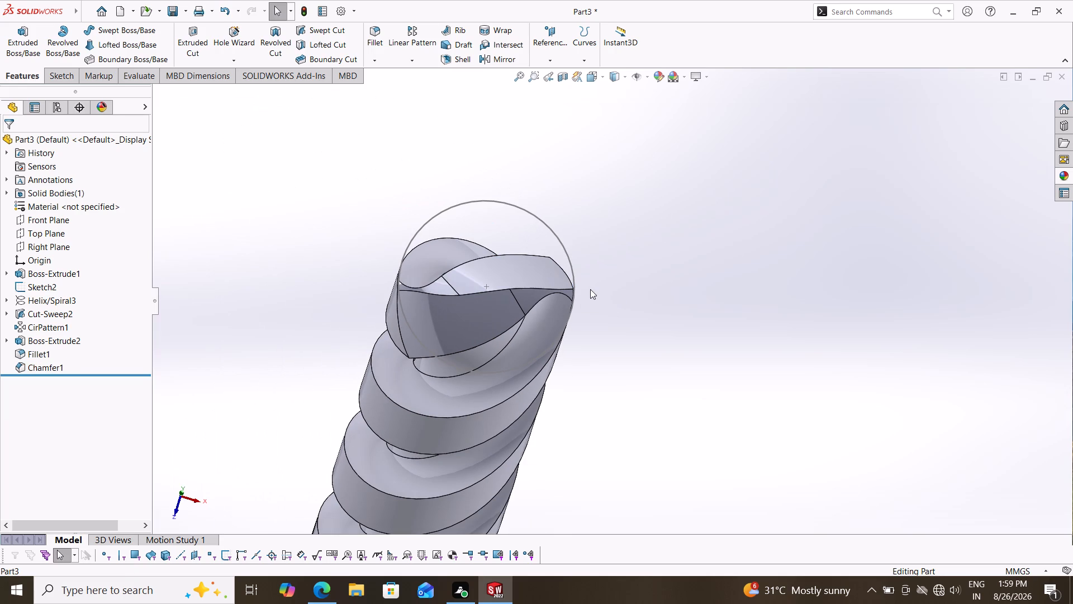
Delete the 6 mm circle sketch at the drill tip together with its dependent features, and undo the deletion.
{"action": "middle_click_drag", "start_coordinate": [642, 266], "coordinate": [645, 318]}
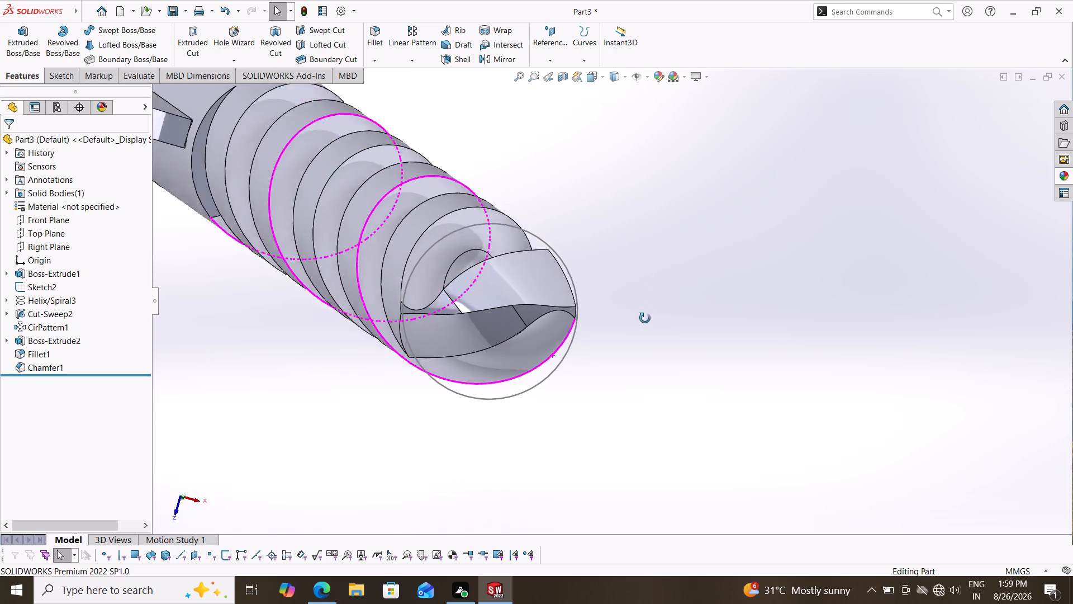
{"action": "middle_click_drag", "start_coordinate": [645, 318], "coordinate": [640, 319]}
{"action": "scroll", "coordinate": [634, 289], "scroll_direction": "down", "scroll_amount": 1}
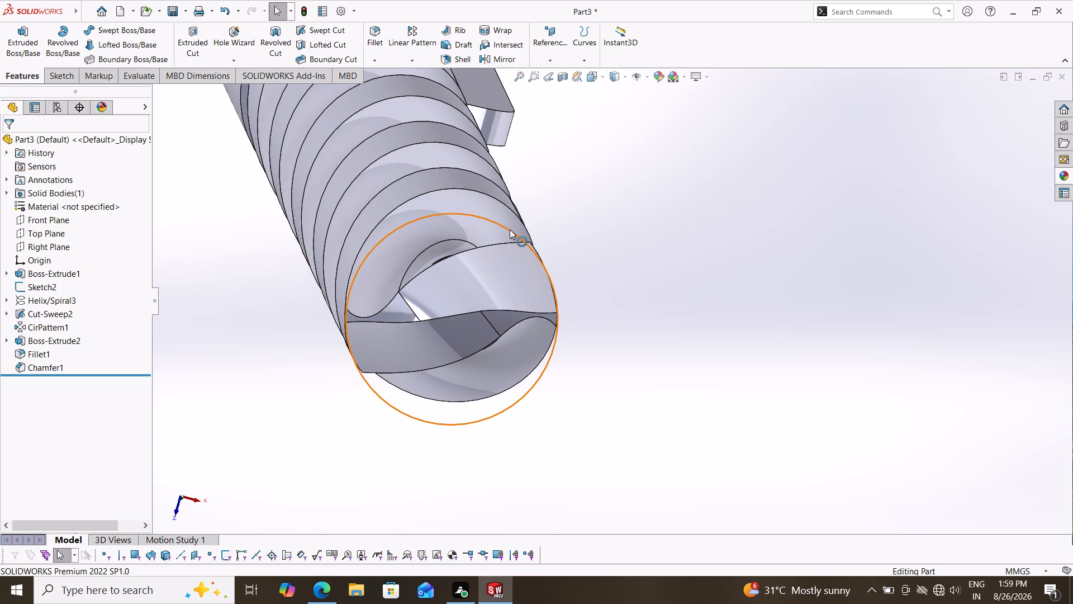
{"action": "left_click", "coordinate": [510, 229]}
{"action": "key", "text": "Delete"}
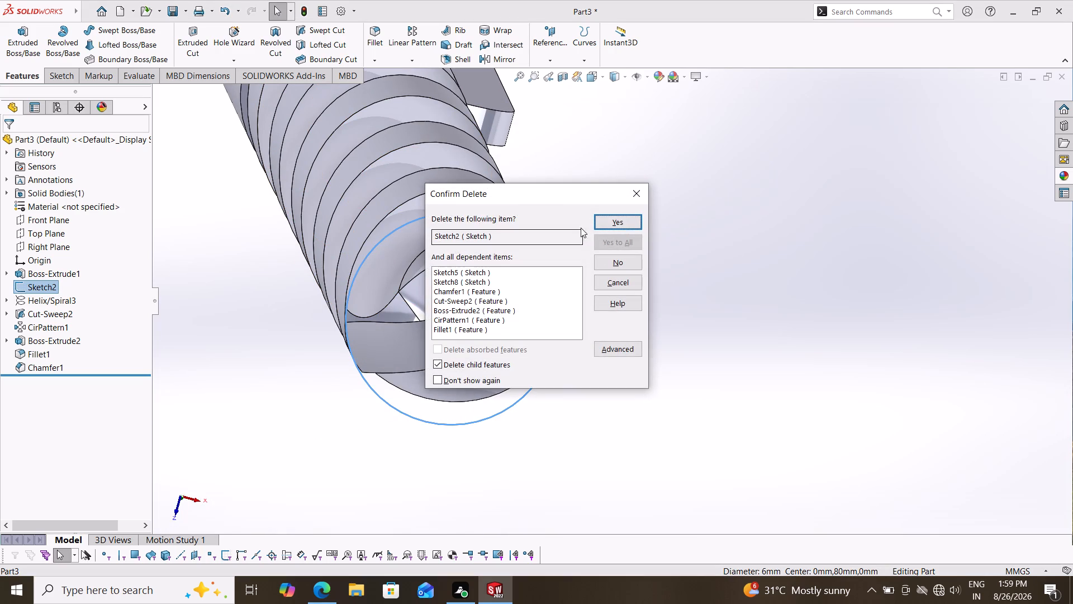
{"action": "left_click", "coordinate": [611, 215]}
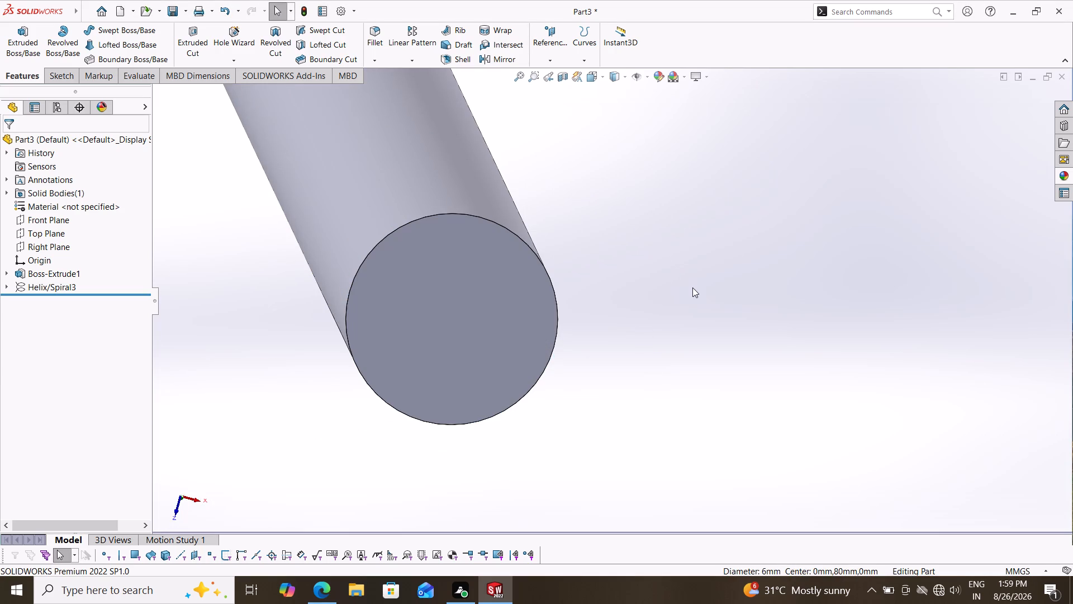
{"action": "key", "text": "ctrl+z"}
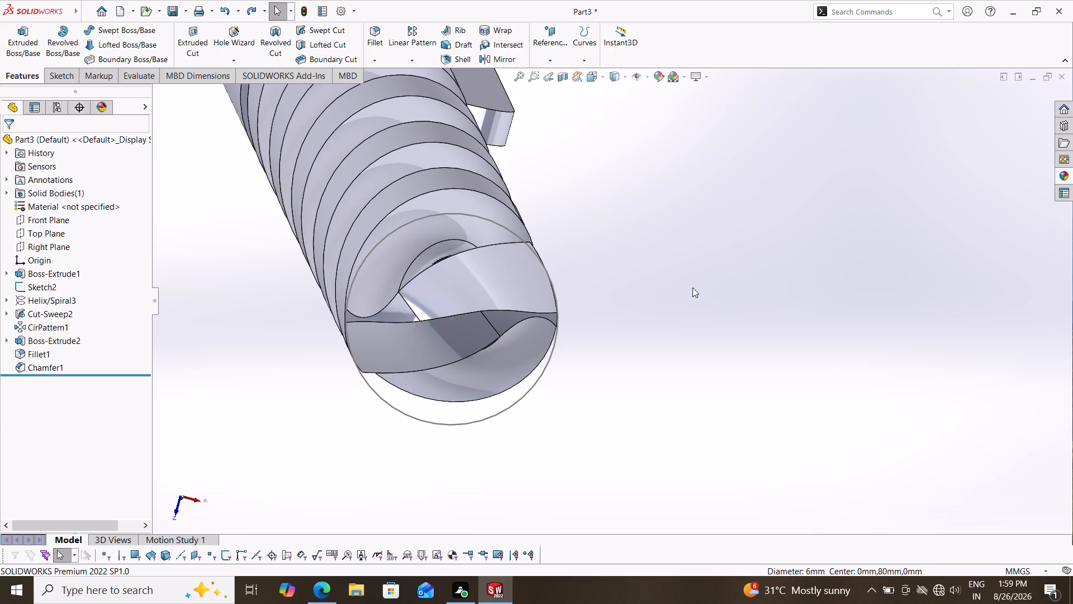
Hide the 6 mm circle sketch around the drill tip.
{"action": "left_click", "coordinate": [498, 221]}
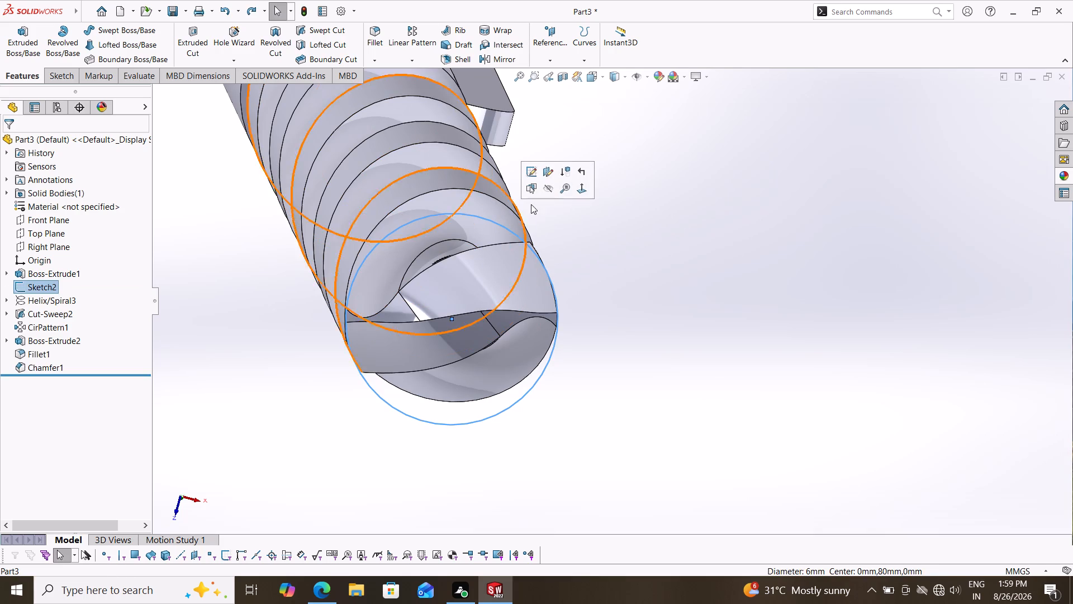
{"action": "left_click", "coordinate": [545, 189]}
Examine the whole drill from the chamfered tip to the shank ribs from several angles.
{"action": "scroll", "coordinate": [697, 307], "scroll_direction": "down", "scroll_amount": 2}
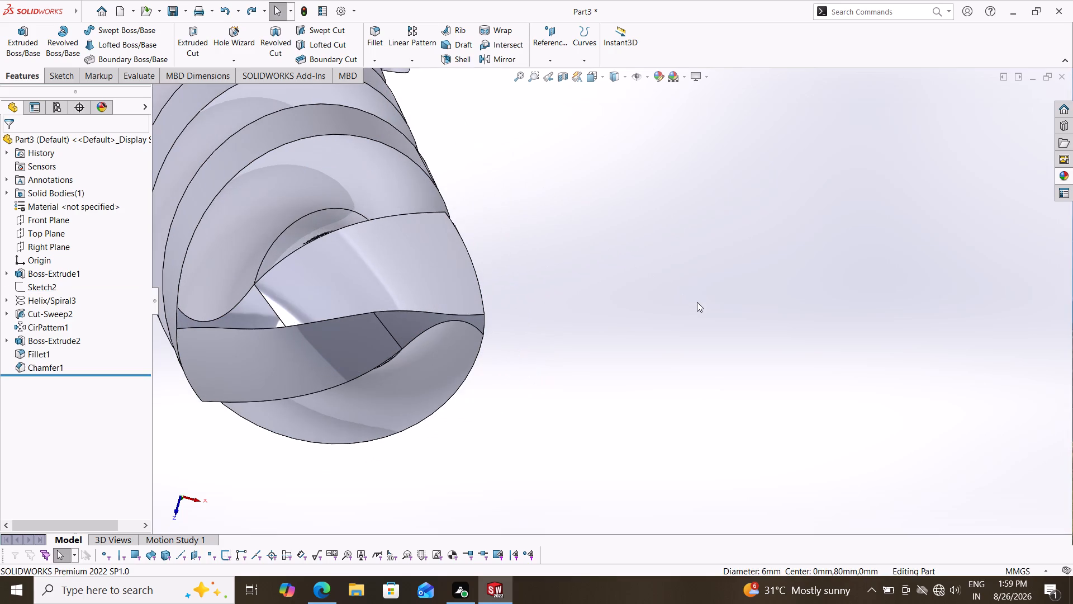
{"action": "scroll", "coordinate": [671, 304], "scroll_direction": "up", "scroll_amount": 1}
{"action": "middle_click_drag", "start_coordinate": [668, 295], "coordinate": [638, 218]}
{"action": "scroll", "coordinate": [638, 218], "scroll_direction": "down", "scroll_amount": 1}
{"action": "scroll", "coordinate": [664, 309], "scroll_direction": "down", "scroll_amount": 2}
{"action": "scroll", "coordinate": [622, 323], "scroll_direction": "up", "scroll_amount": 5}
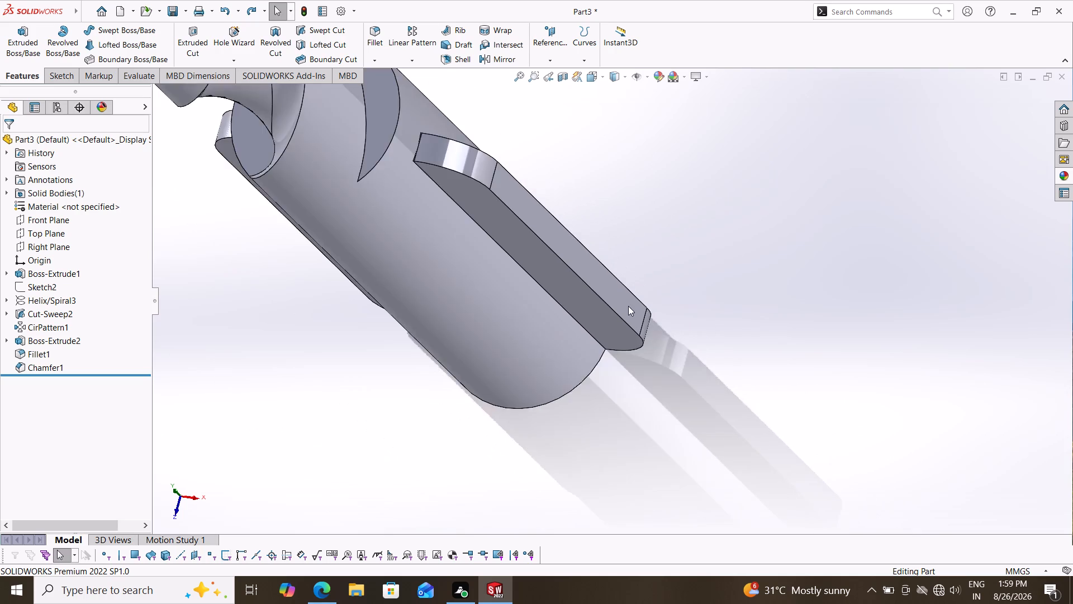
{"action": "scroll", "coordinate": [628, 306], "scroll_direction": "up", "scroll_amount": 4}
{"action": "scroll", "coordinate": [492, 327], "scroll_direction": "up", "scroll_amount": 4}
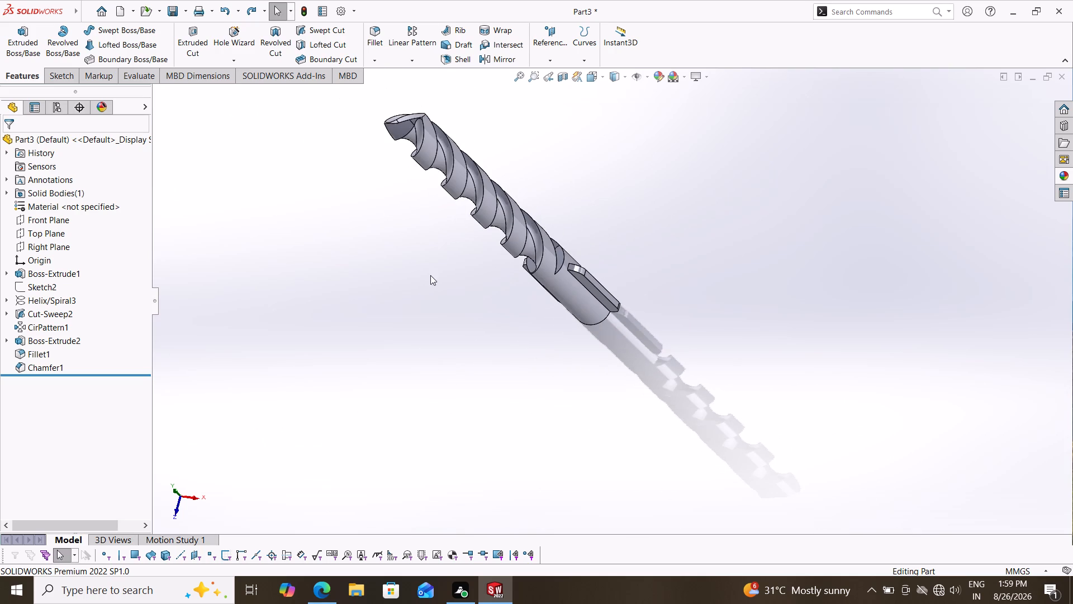
{"action": "middle_click_drag", "start_coordinate": [431, 275], "coordinate": [466, 336]}
{"action": "scroll", "coordinate": [520, 220], "scroll_direction": "down", "scroll_amount": 3}
{"action": "scroll", "coordinate": [567, 232], "scroll_direction": "down", "scroll_amount": 2}
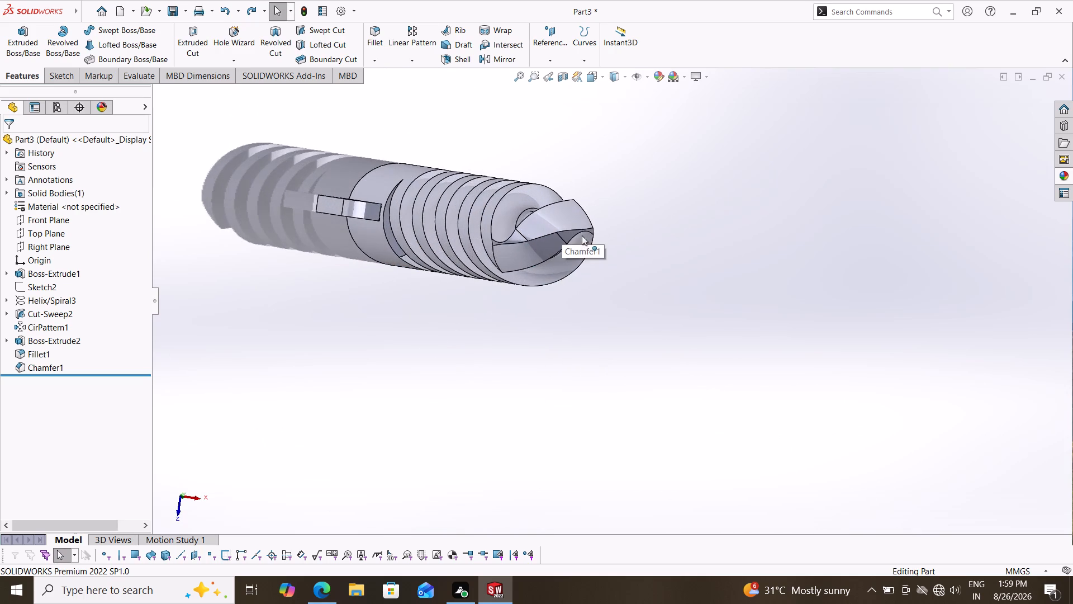
{"action": "scroll", "coordinate": [625, 268], "scroll_direction": "down", "scroll_amount": 2}
{"action": "middle_click_drag", "start_coordinate": [614, 276], "coordinate": [607, 261]}
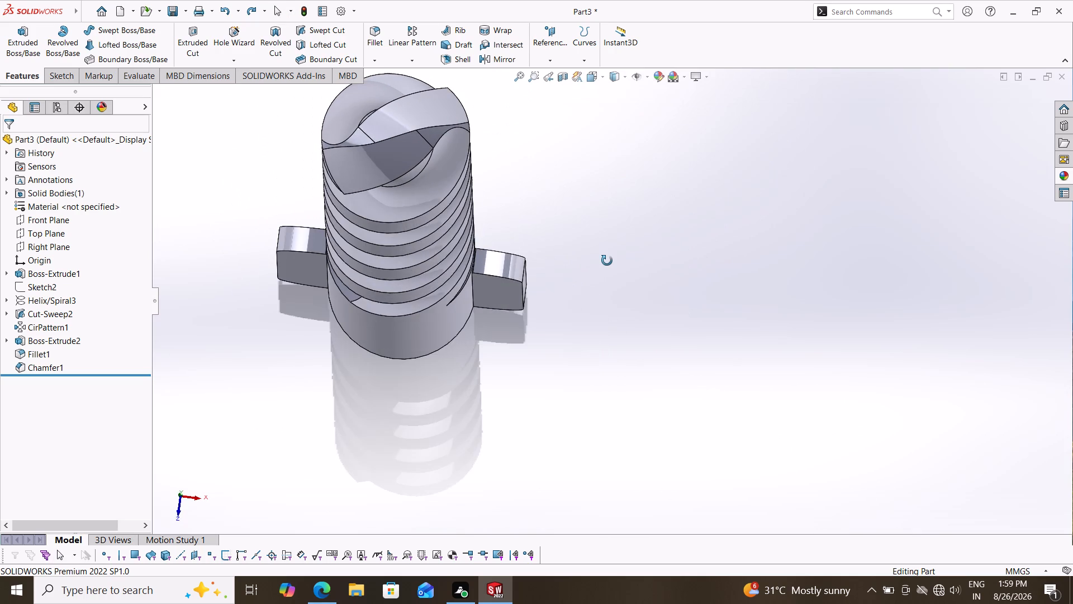
{"action": "middle_click_drag", "start_coordinate": [607, 261], "coordinate": [607, 260]}
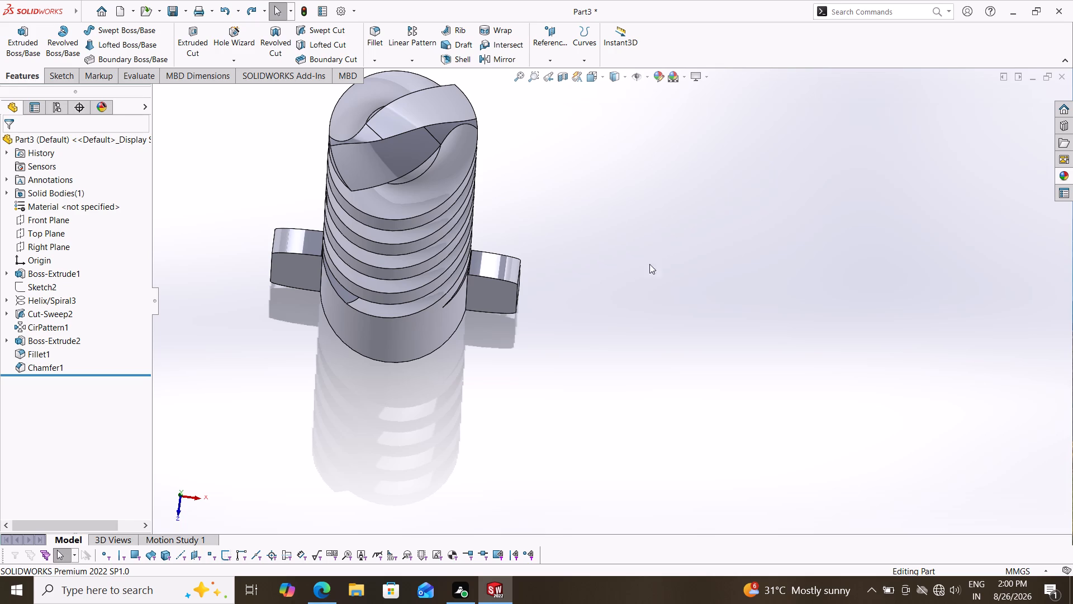
Examine the helical flutes, their run-out near the shank and the drill tip from several sides.
{"action": "scroll", "coordinate": [561, 244], "scroll_direction": "down", "scroll_amount": 3}
{"action": "middle_click_drag", "start_coordinate": [498, 235], "coordinate": [481, 334]}
{"action": "scroll", "coordinate": [481, 334], "scroll_direction": "down", "scroll_amount": 1}
{"action": "scroll", "coordinate": [467, 263], "scroll_direction": "up", "scroll_amount": 7}
{"action": "scroll", "coordinate": [515, 252], "scroll_direction": "up", "scroll_amount": 2}
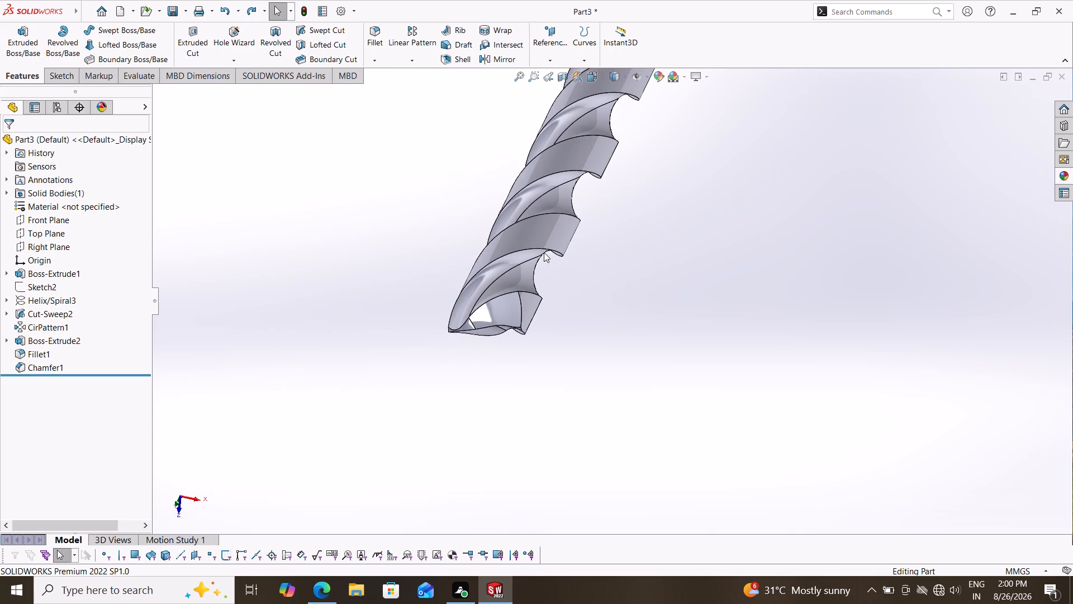
{"action": "middle_click_drag", "start_coordinate": [569, 323], "coordinate": [562, 273]}
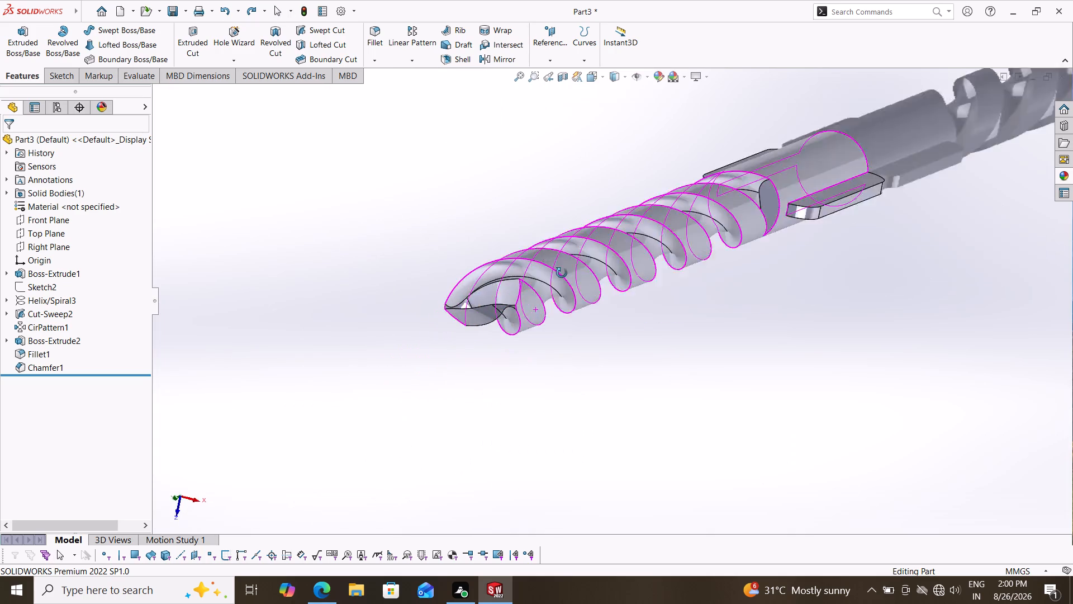
{"action": "middle_click_drag", "start_coordinate": [562, 273], "coordinate": [563, 291]}
{"action": "scroll", "coordinate": [686, 233], "scroll_direction": "down", "scroll_amount": 2}
{"action": "scroll", "coordinate": [700, 240], "scroll_direction": "up", "scroll_amount": 6}
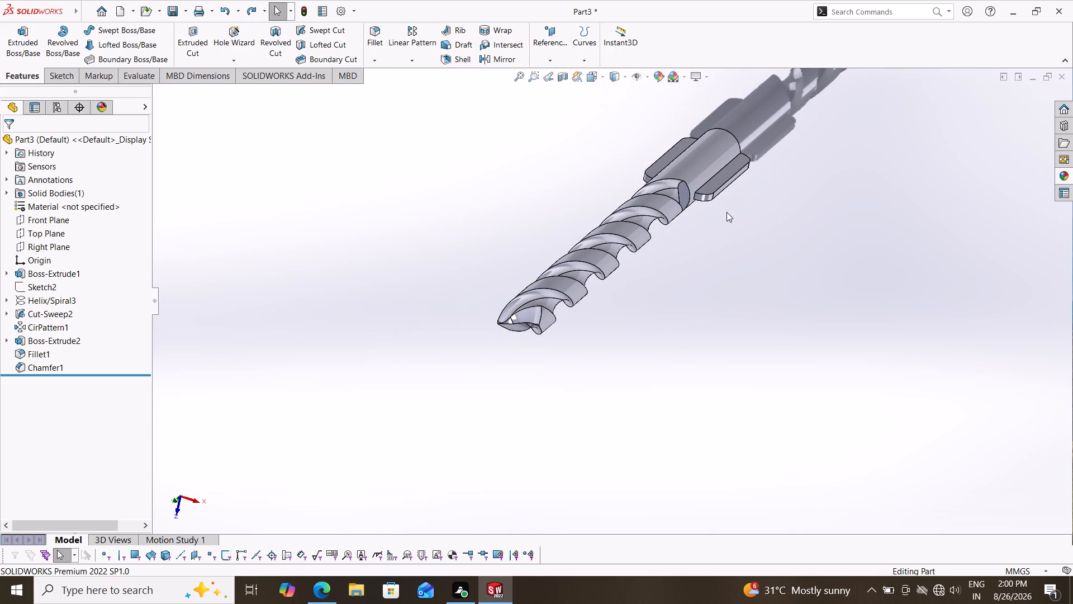
{"action": "scroll", "coordinate": [752, 207], "scroll_direction": "down", "scroll_amount": 3}
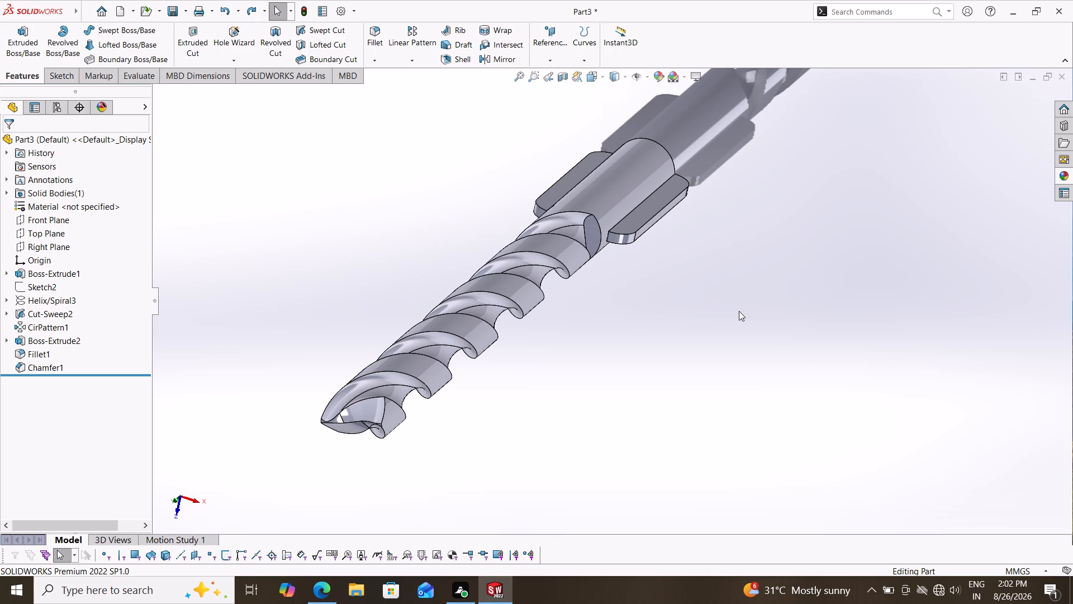
{"action": "scroll", "coordinate": [482, 419], "scroll_direction": "down", "scroll_amount": 1}
{"action": "middle_click_drag", "start_coordinate": [483, 420], "coordinate": [485, 424]}
{"action": "middle_click_drag", "start_coordinate": [485, 424], "coordinate": [500, 451]}
{"action": "middle_click_drag", "start_coordinate": [535, 425], "coordinate": [554, 428]}
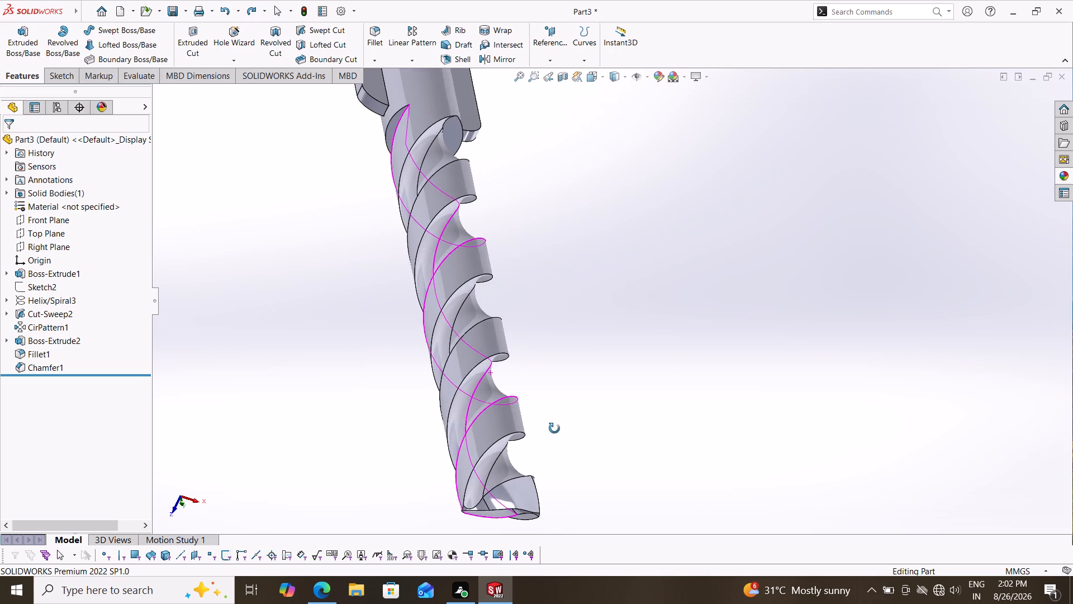
{"action": "middle_click_drag", "start_coordinate": [554, 428], "coordinate": [573, 411]}
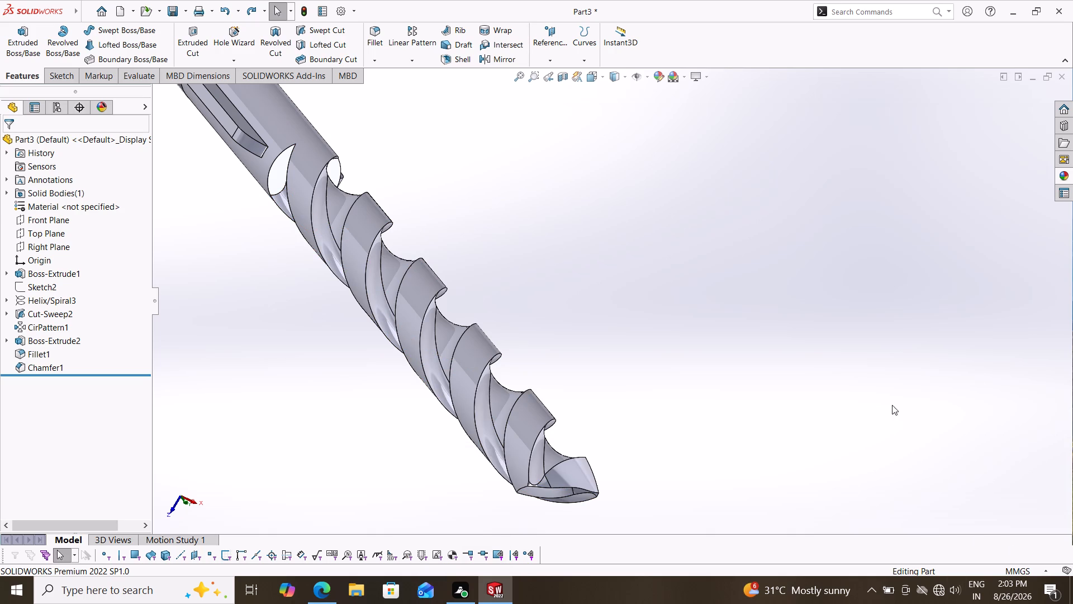
{"action": "scroll", "coordinate": [540, 364], "scroll_direction": "down", "scroll_amount": 2}
{"action": "scroll", "coordinate": [540, 375], "scroll_direction": "up", "scroll_amount": 6}
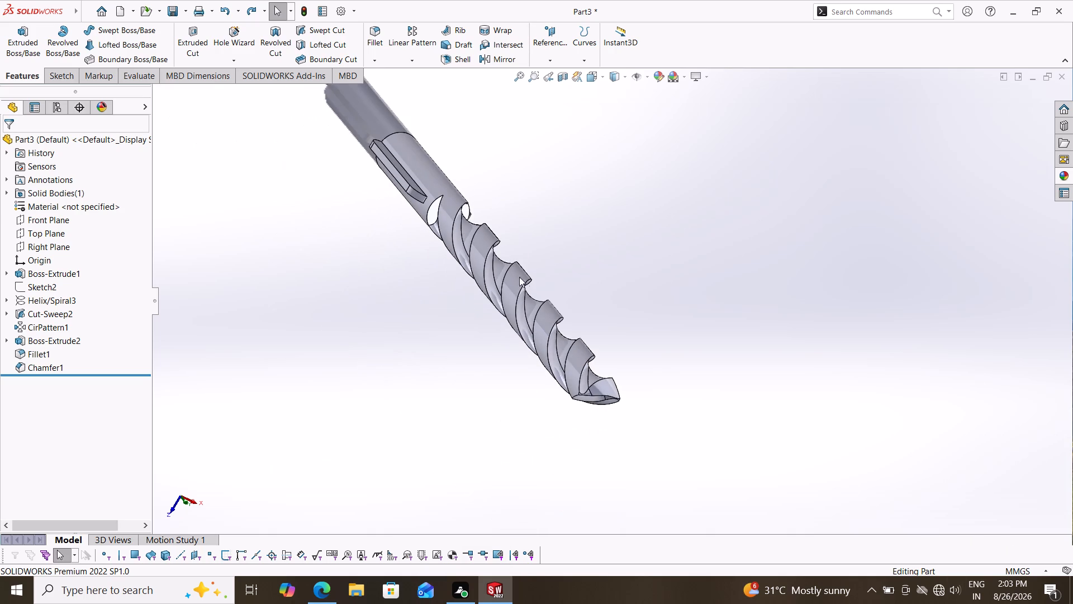
{"action": "scroll", "coordinate": [533, 241], "scroll_direction": "up", "scroll_amount": 1}
{"action": "middle_click_drag", "start_coordinate": [534, 240], "coordinate": [474, 370]}
{"action": "middle_click_drag", "start_coordinate": [470, 318], "coordinate": [468, 303]}
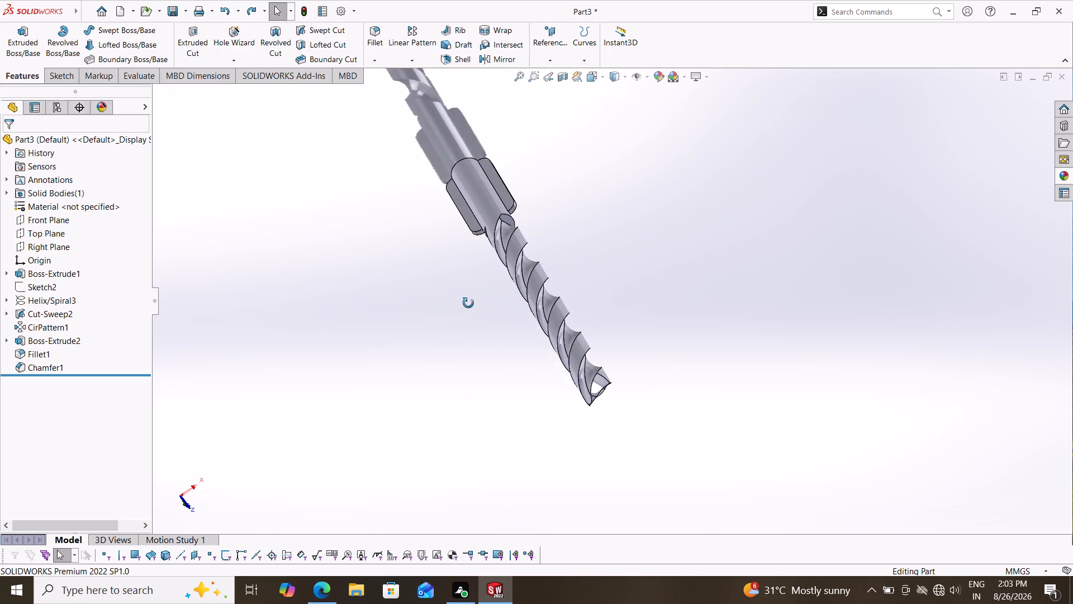
{"action": "middle_click_drag", "start_coordinate": [468, 303], "coordinate": [460, 301]}
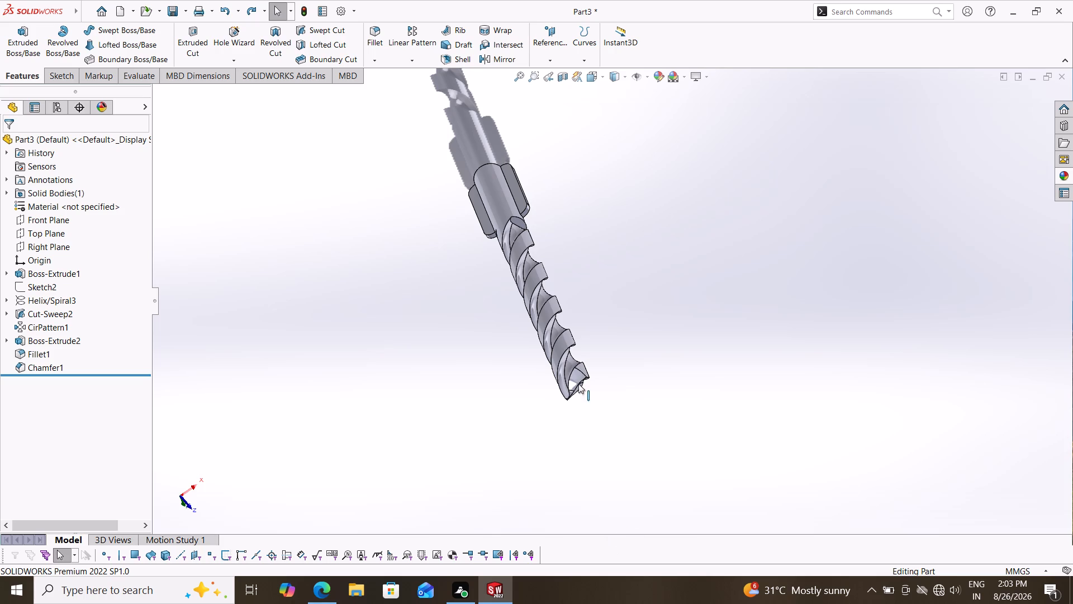
Fillet the four long edges where the two shank ribs meet the cylindrical shank with a 1 mm symmetric radius.
{"action": "scroll", "coordinate": [505, 320], "scroll_direction": "down", "scroll_amount": 2}
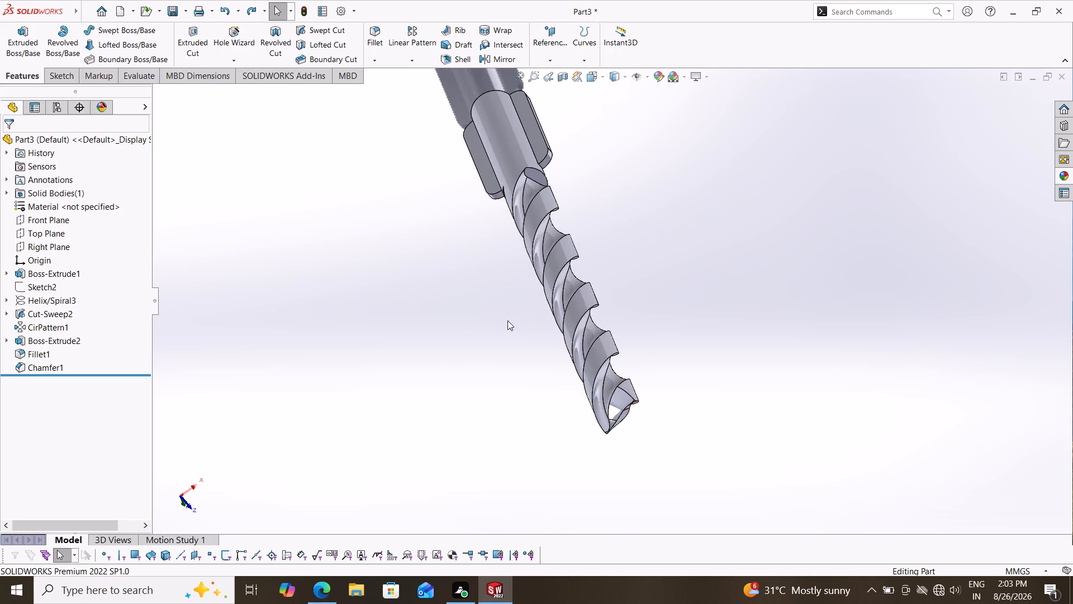
{"action": "scroll", "coordinate": [507, 320], "scroll_direction": "up", "scroll_amount": 4}
{"action": "scroll", "coordinate": [585, 206], "scroll_direction": "down", "scroll_amount": 3}
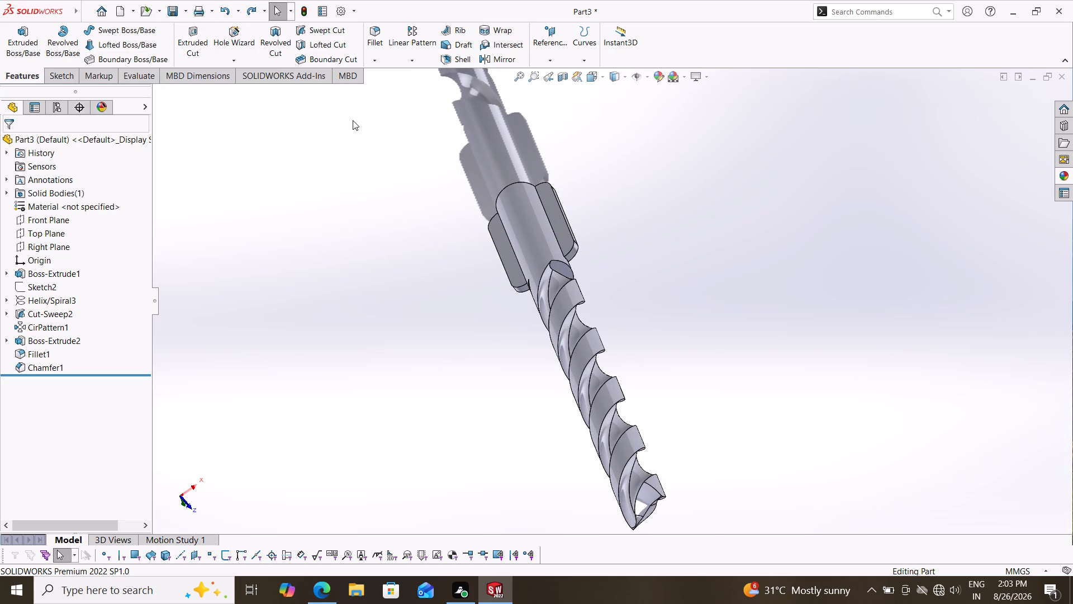
{"action": "left_click", "coordinate": [373, 25]}
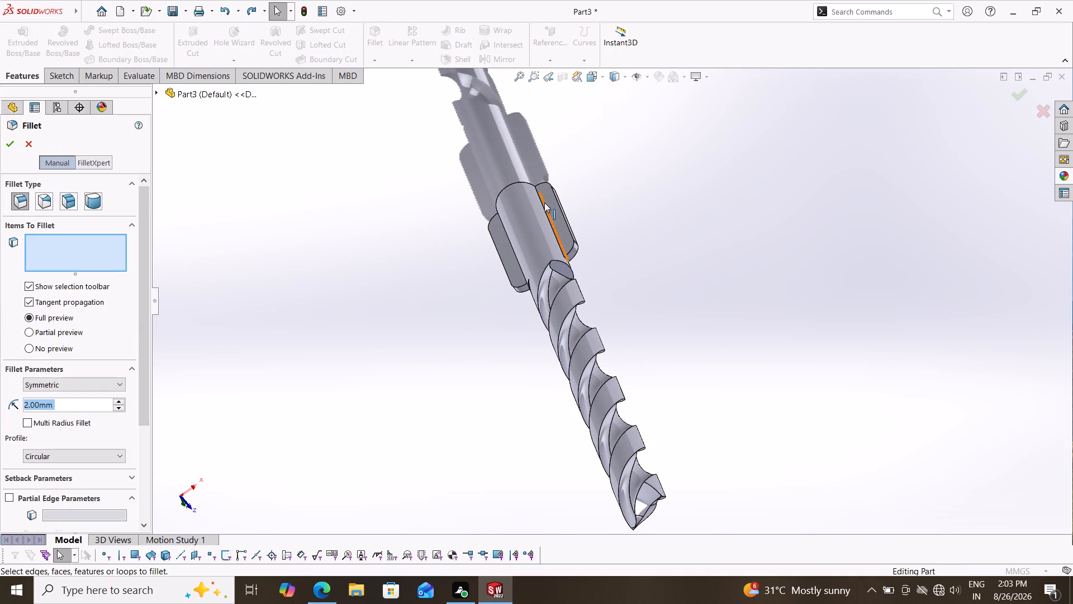
{"action": "left_click", "coordinate": [548, 218]}
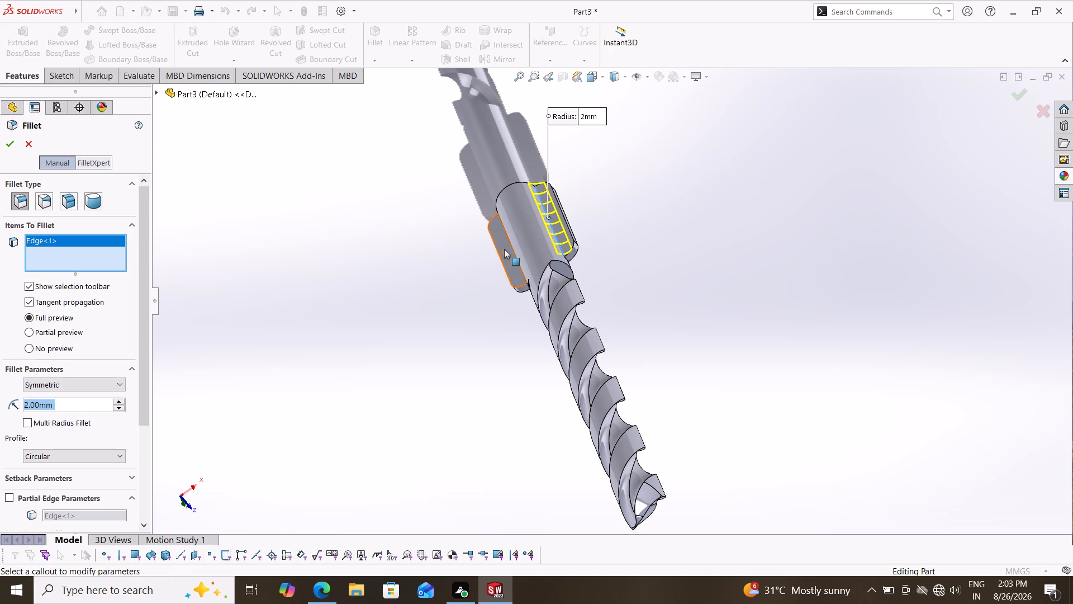
{"action": "scroll", "coordinate": [476, 276], "scroll_direction": "down", "scroll_amount": 6}
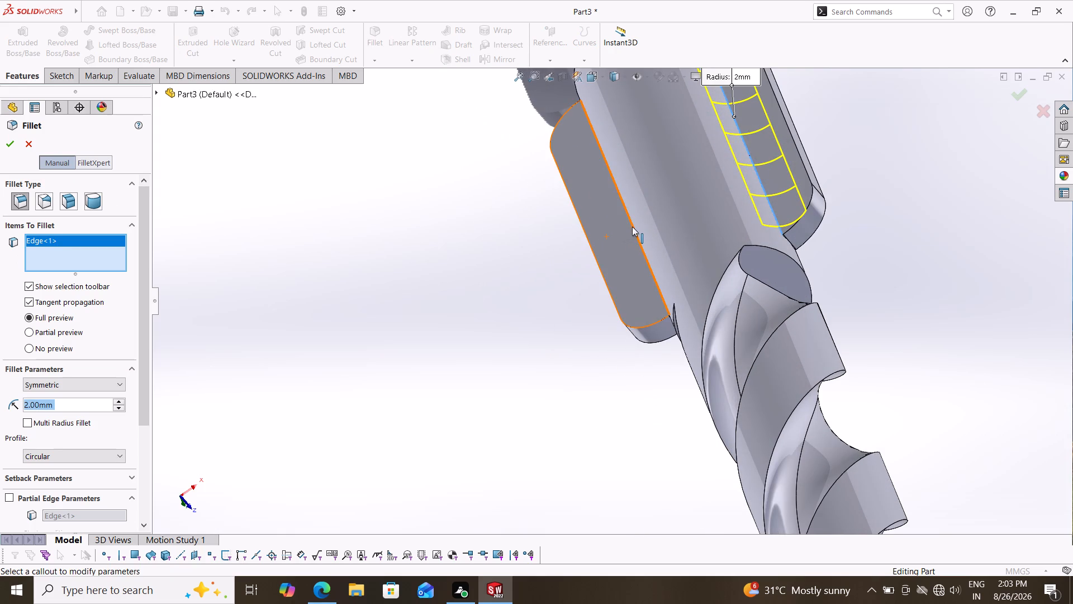
{"action": "left_click", "coordinate": [632, 226]}
{"action": "middle_click_drag", "start_coordinate": [464, 310], "coordinate": [528, 263]}
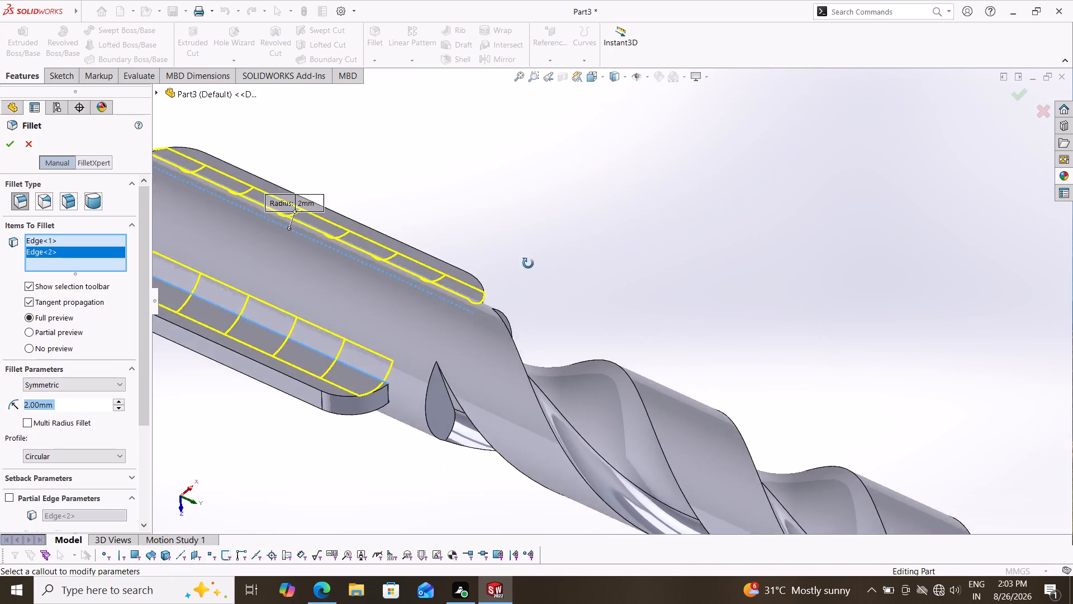
{"action": "middle_click_drag", "start_coordinate": [528, 263], "coordinate": [543, 200]}
{"action": "scroll", "coordinate": [449, 348], "scroll_direction": "down", "scroll_amount": 2}
{"action": "scroll", "coordinate": [451, 346], "scroll_direction": "up", "scroll_amount": 6}
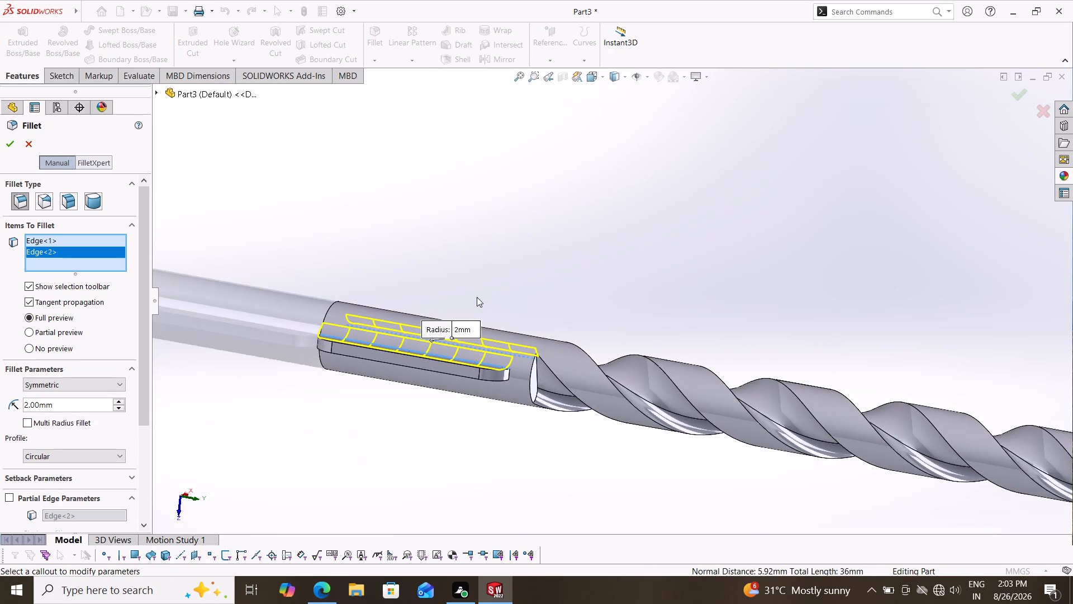
{"action": "middle_click_drag", "start_coordinate": [434, 419], "coordinate": [473, 227]}
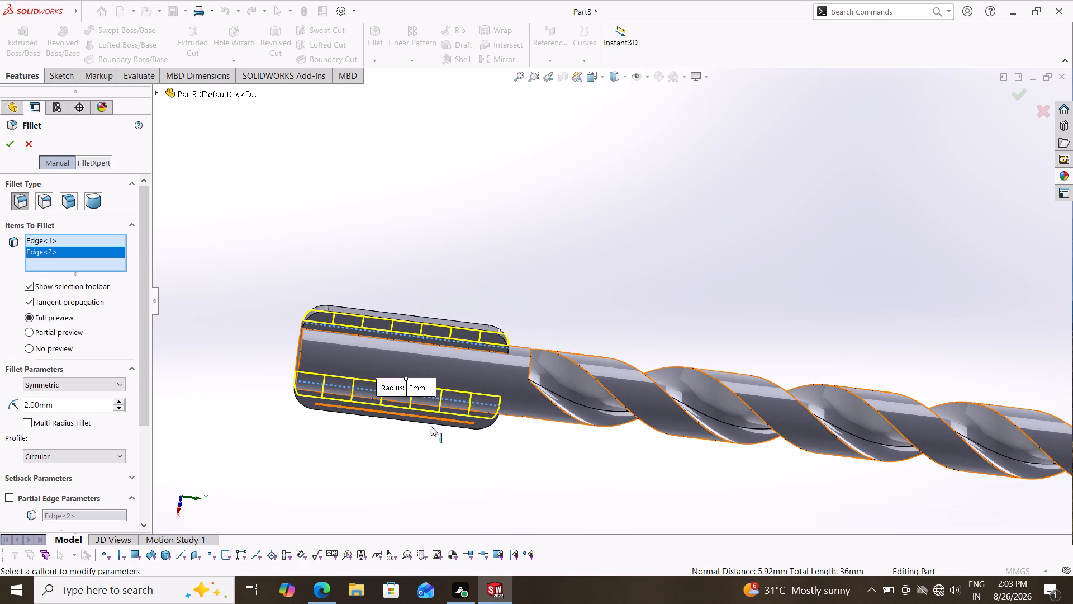
{"action": "middle_click_drag", "start_coordinate": [432, 418], "coordinate": [455, 293]}
{"action": "scroll", "coordinate": [447, 349], "scroll_direction": "down", "scroll_amount": 7}
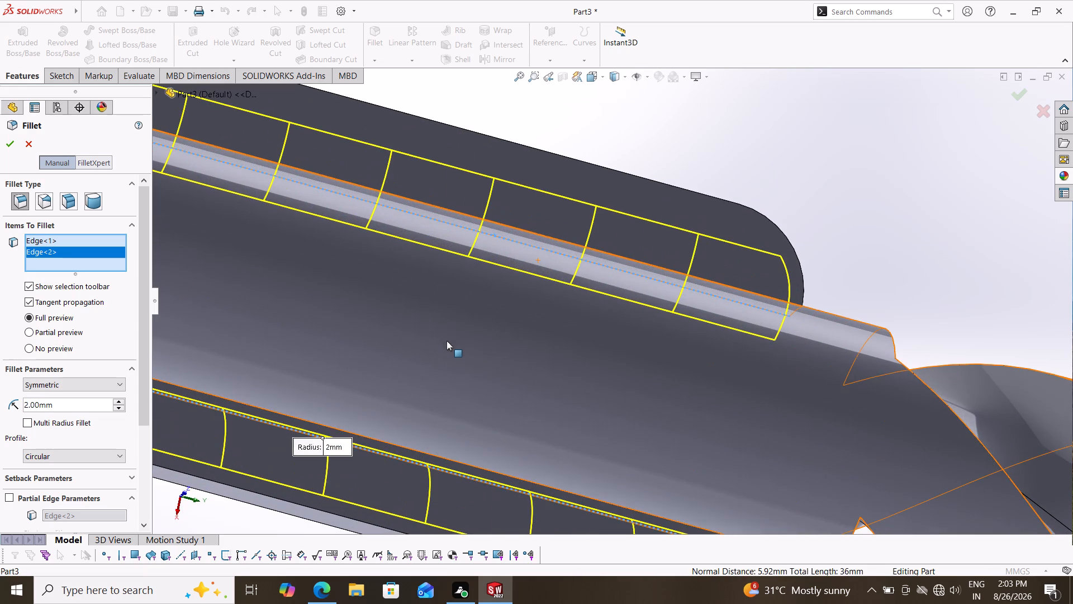
{"action": "scroll", "coordinate": [458, 336], "scroll_direction": "up", "scroll_amount": 7}
{"action": "middle_click_drag", "start_coordinate": [591, 221], "coordinate": [591, 247]}
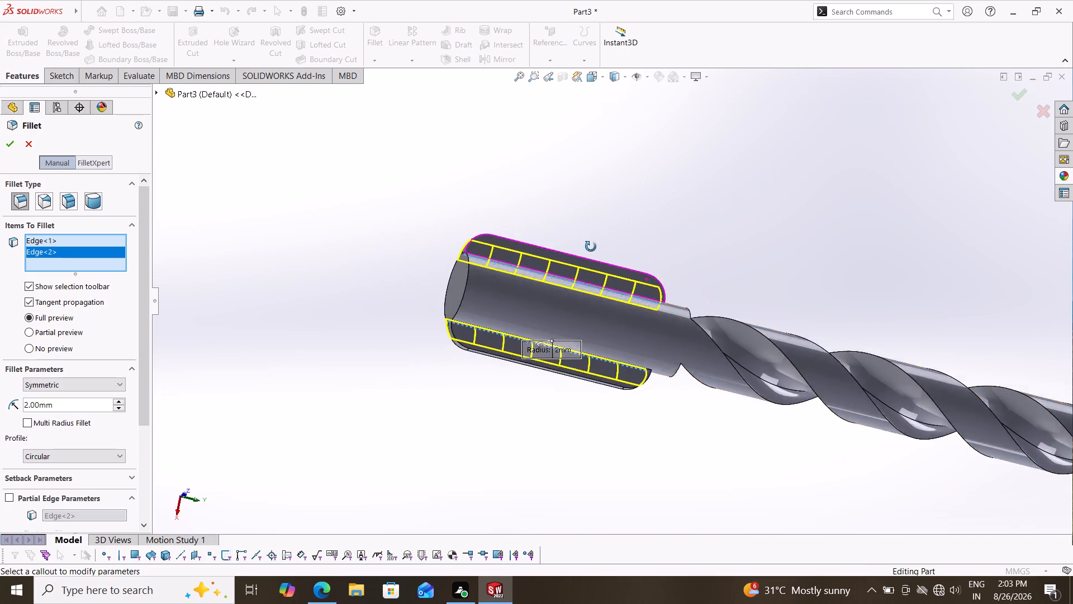
{"action": "middle_click_drag", "start_coordinate": [591, 247], "coordinate": [616, 377]}
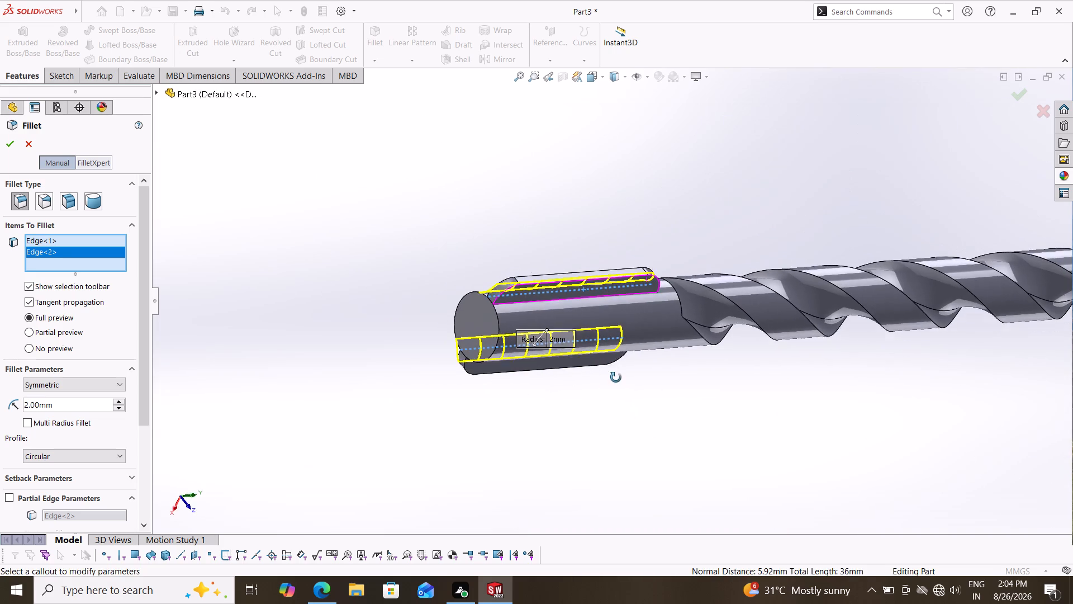
{"action": "middle_click_drag", "start_coordinate": [616, 377], "coordinate": [597, 346]}
{"action": "left_click", "coordinate": [563, 291]}
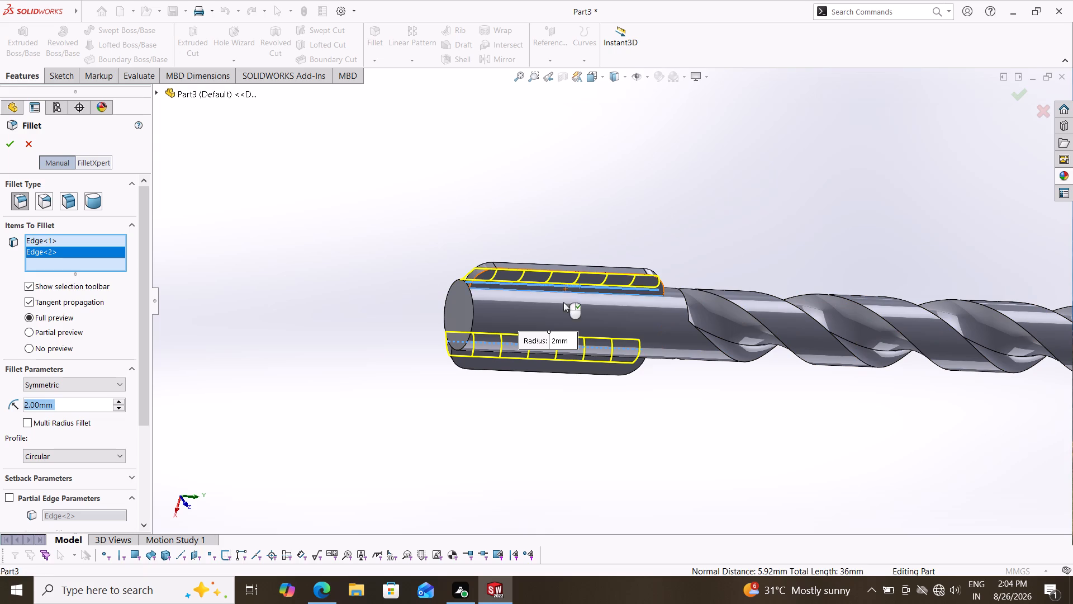
{"action": "middle_click_drag", "start_coordinate": [554, 399], "coordinate": [562, 248]}
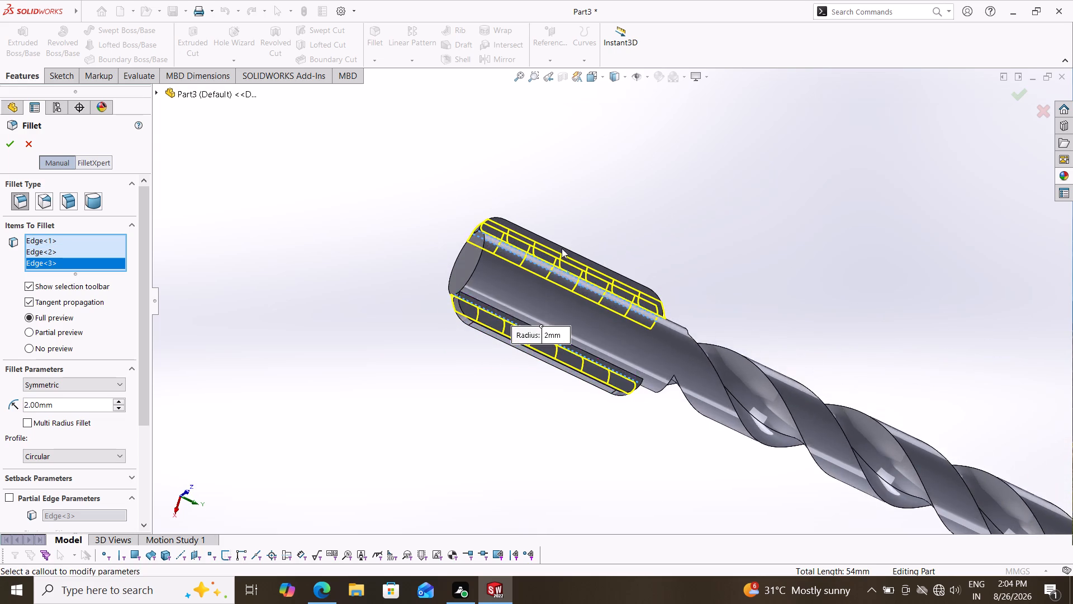
{"action": "left_click", "coordinate": [496, 315]}
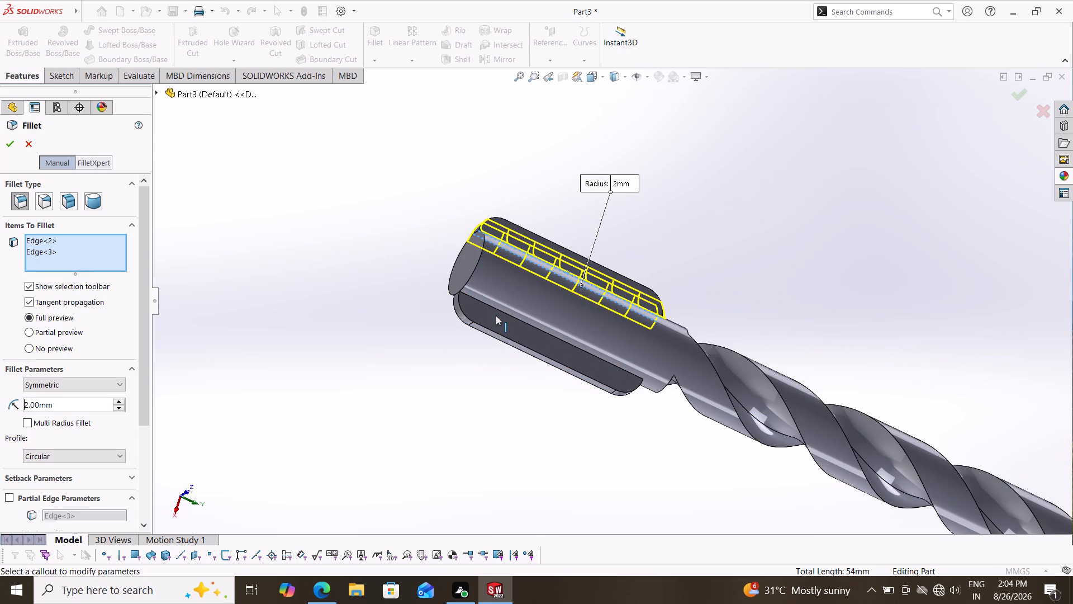
{"action": "left_click", "coordinate": [501, 310]}
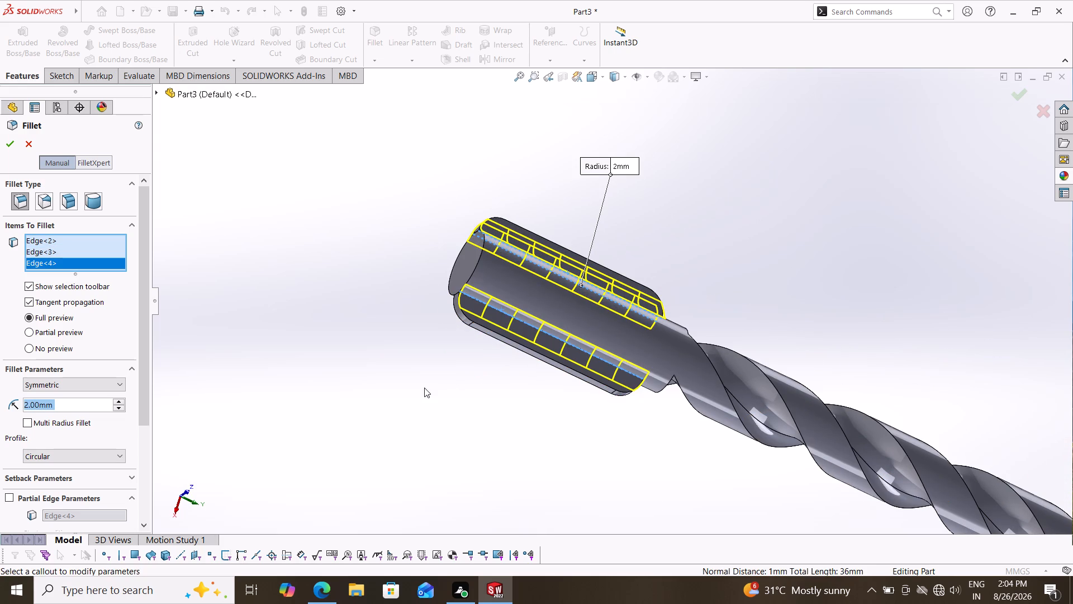
{"action": "middle_click_drag", "start_coordinate": [431, 385], "coordinate": [524, 357]}
{"action": "middle_click_drag", "start_coordinate": [526, 357], "coordinate": [539, 357]}
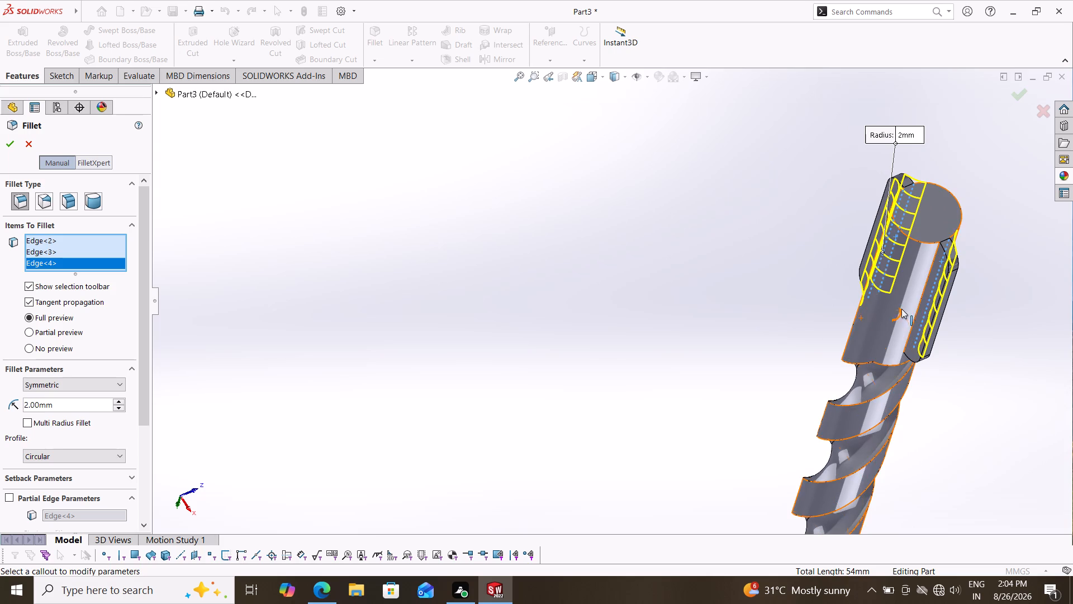
{"action": "left_click", "coordinate": [920, 301]}
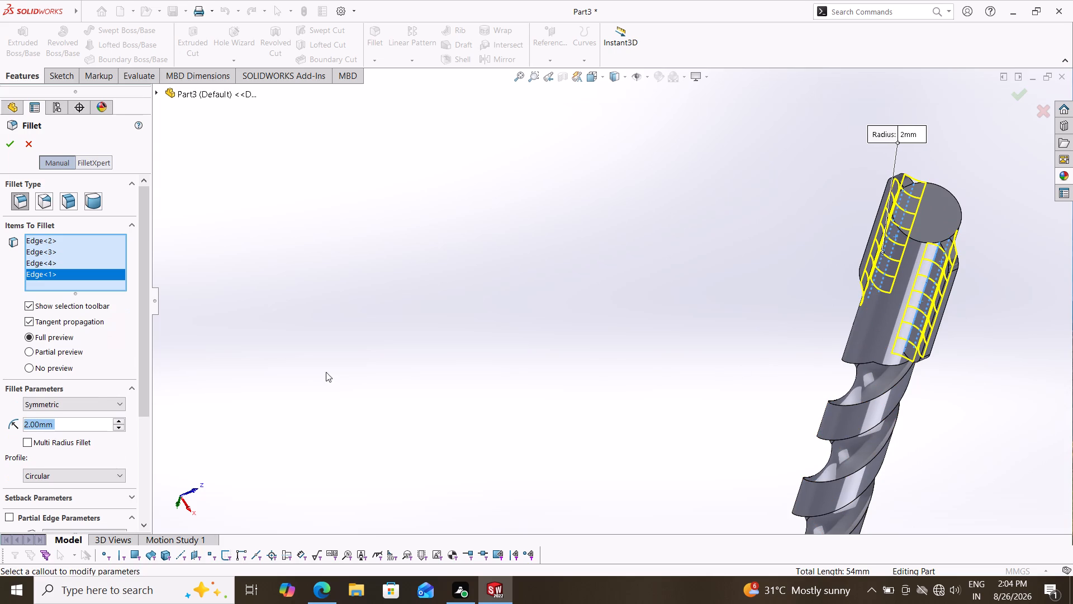
{"action": "key", "text": "1"}
{"action": "key", "text": "Return"}
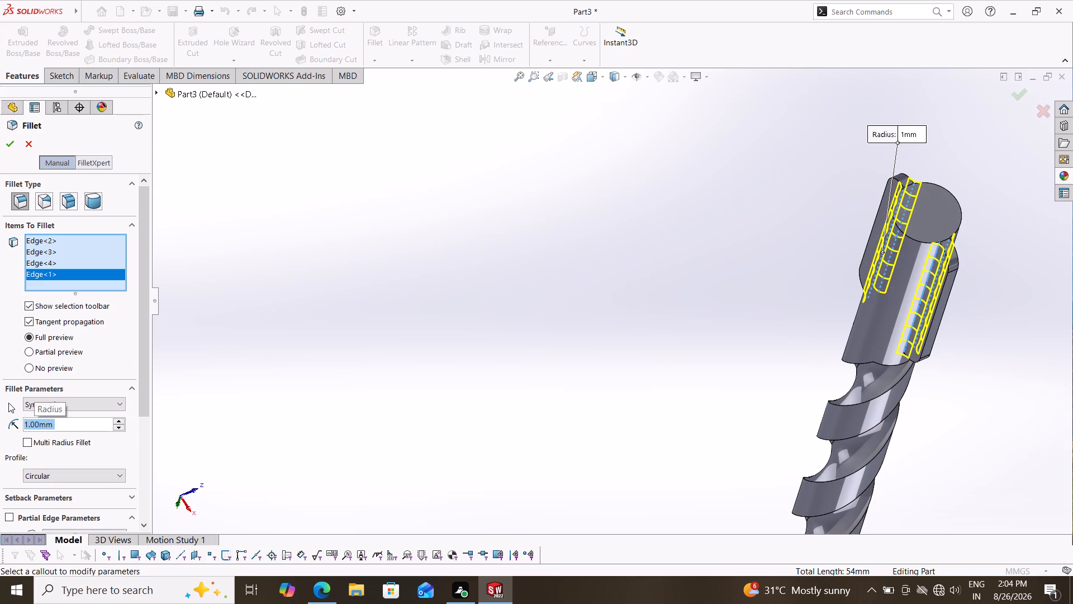
{"action": "left_click", "coordinate": [7, 140]}
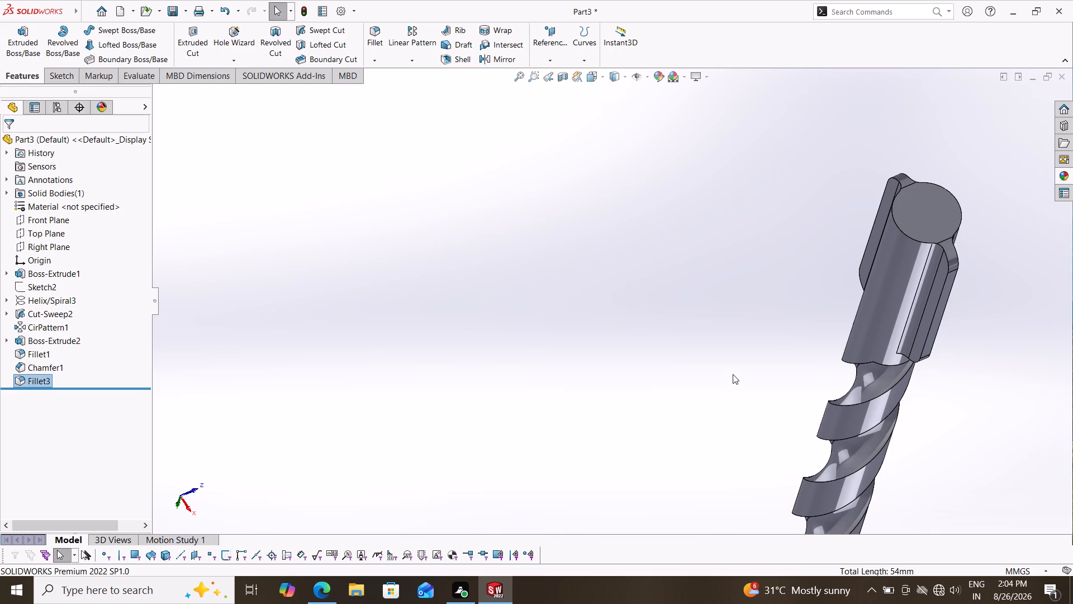
Examine the filleted rib bases, the flutes and the drill tip along the whole part.
{"action": "middle_click_drag", "start_coordinate": [734, 367], "coordinate": [614, 443]}
{"action": "scroll", "coordinate": [607, 432], "scroll_direction": "down", "scroll_amount": 1}
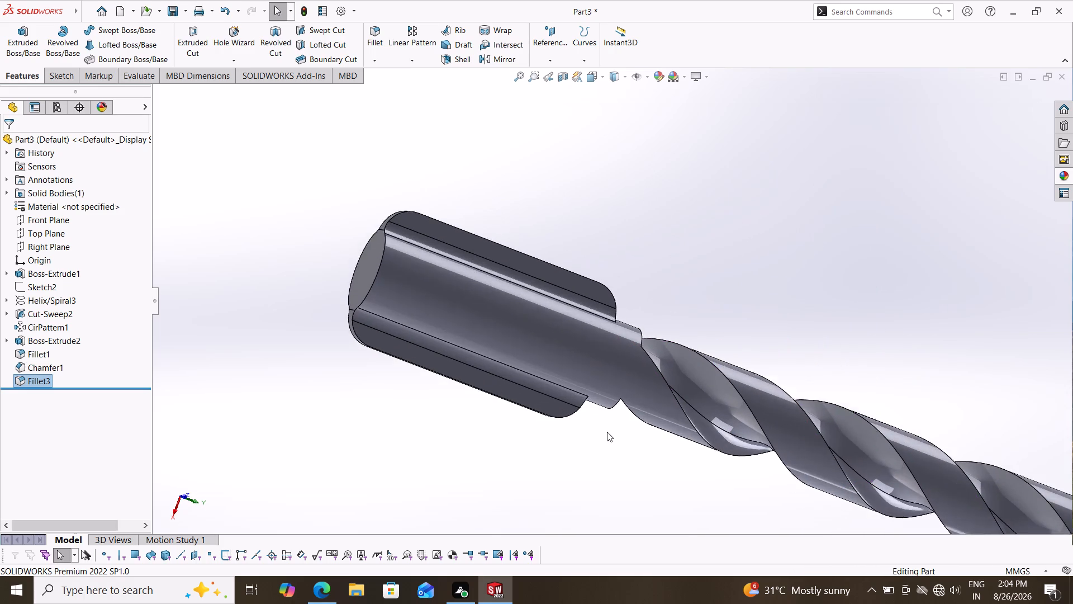
{"action": "scroll", "coordinate": [607, 432], "scroll_direction": "down", "scroll_amount": 1}
{"action": "scroll", "coordinate": [607, 431], "scroll_direction": "up", "scroll_amount": 6}
{"action": "scroll", "coordinate": [845, 356], "scroll_direction": "down", "scroll_amount": 5}
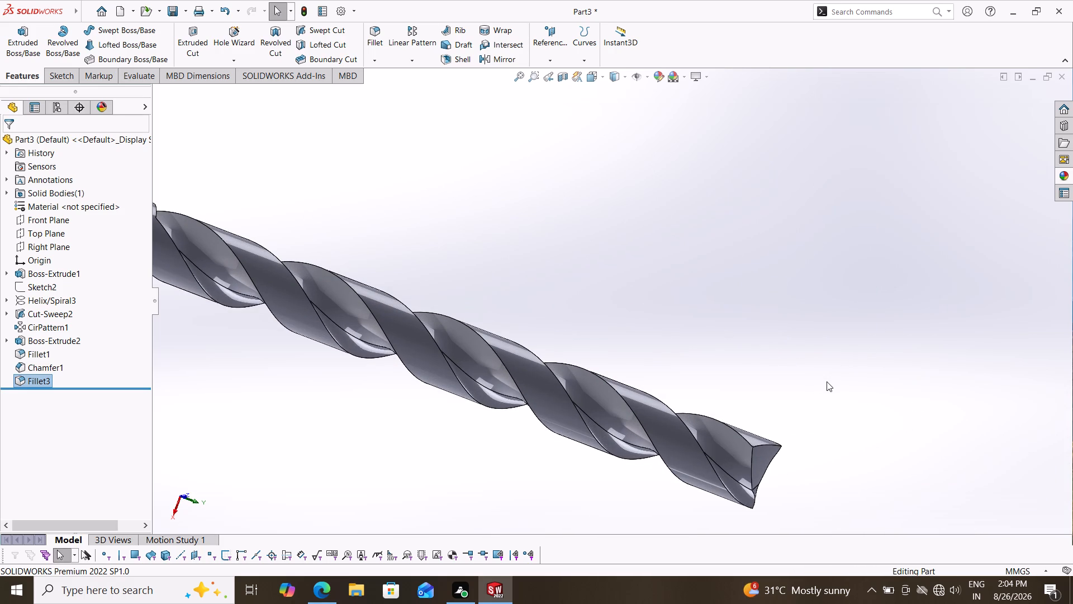
{"action": "scroll", "coordinate": [610, 422], "scroll_direction": "down", "scroll_amount": 3}
{"action": "scroll", "coordinate": [474, 433], "scroll_direction": "up", "scroll_amount": 9}
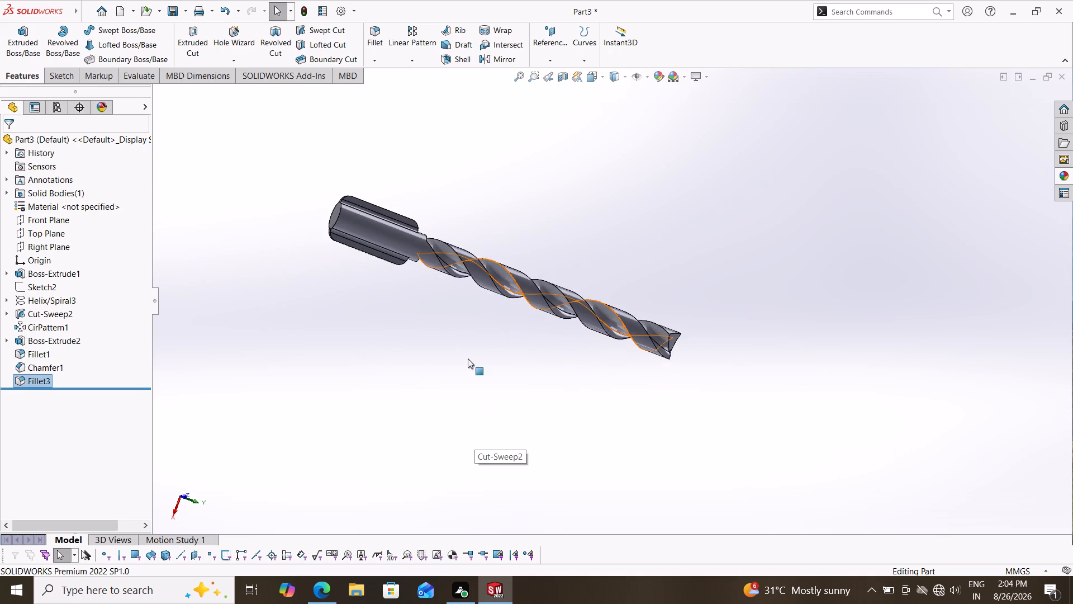
{"action": "middle_click_drag", "start_coordinate": [499, 374], "coordinate": [557, 423]}
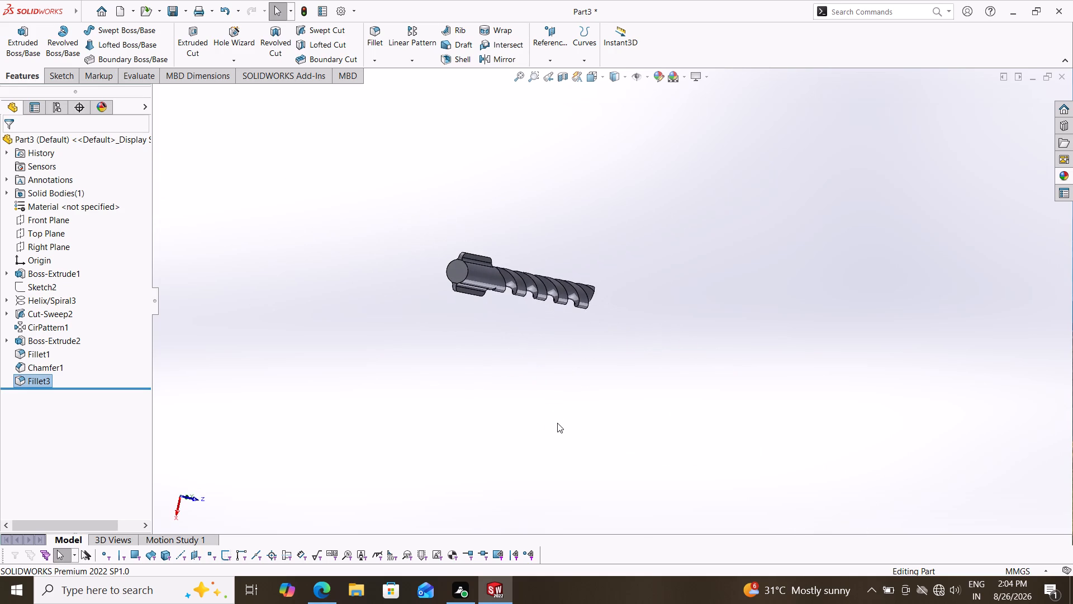
Start a new sketch on the Right Plane.
{"action": "left_click", "coordinate": [26, 246]}
{"action": "left_click", "coordinate": [35, 230]}
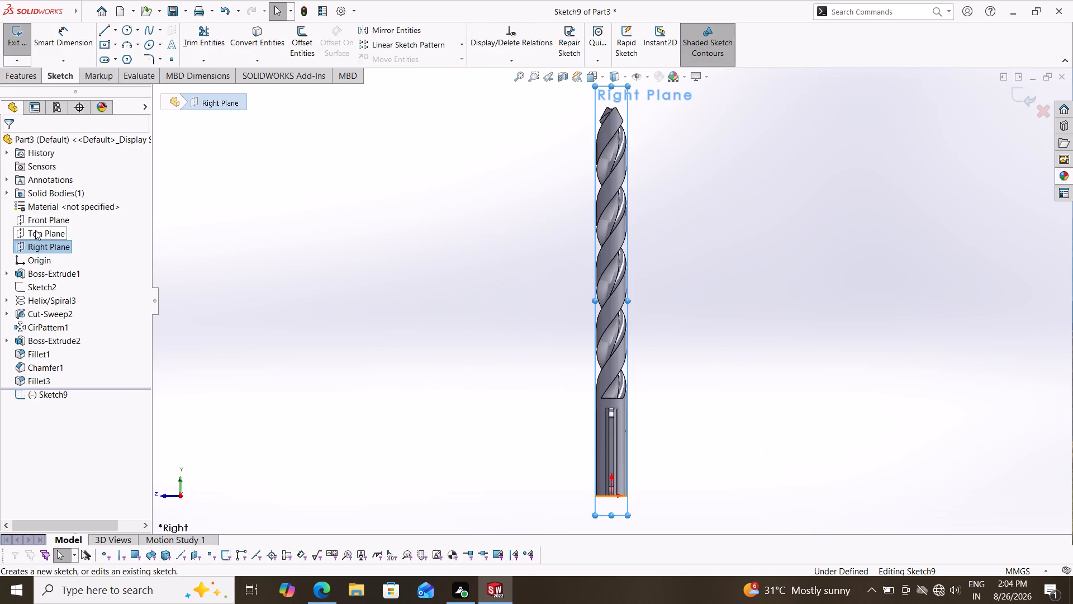
{"action": "key", "text": "Escape"}
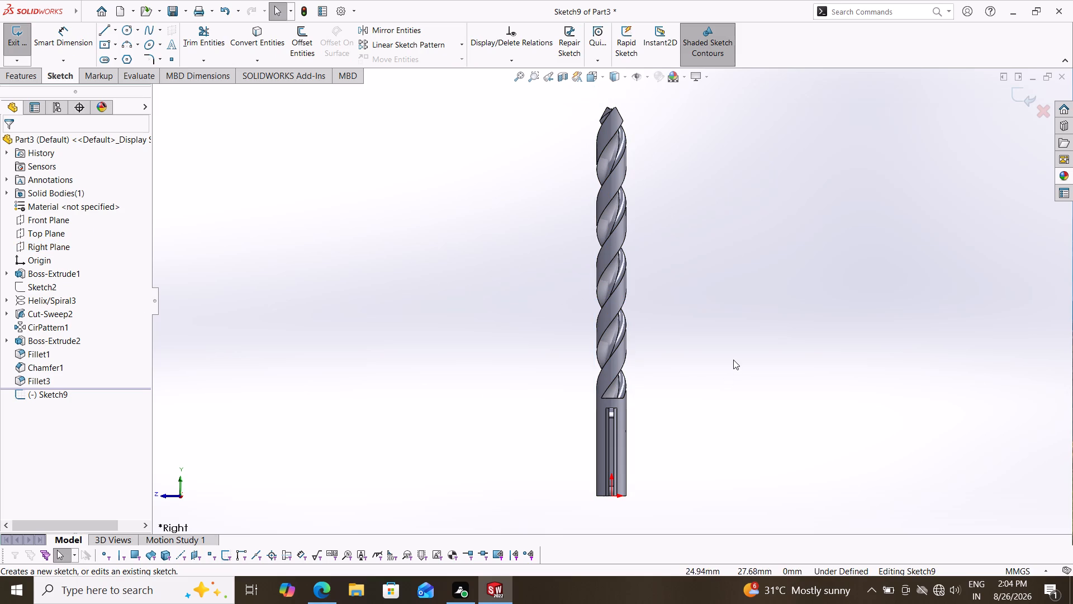
Examine the drill side-on and from several angles, checking the tip, the helical flutes and the shank ribs.
{"action": "scroll", "coordinate": [701, 338], "scroll_direction": "down", "scroll_amount": 2}
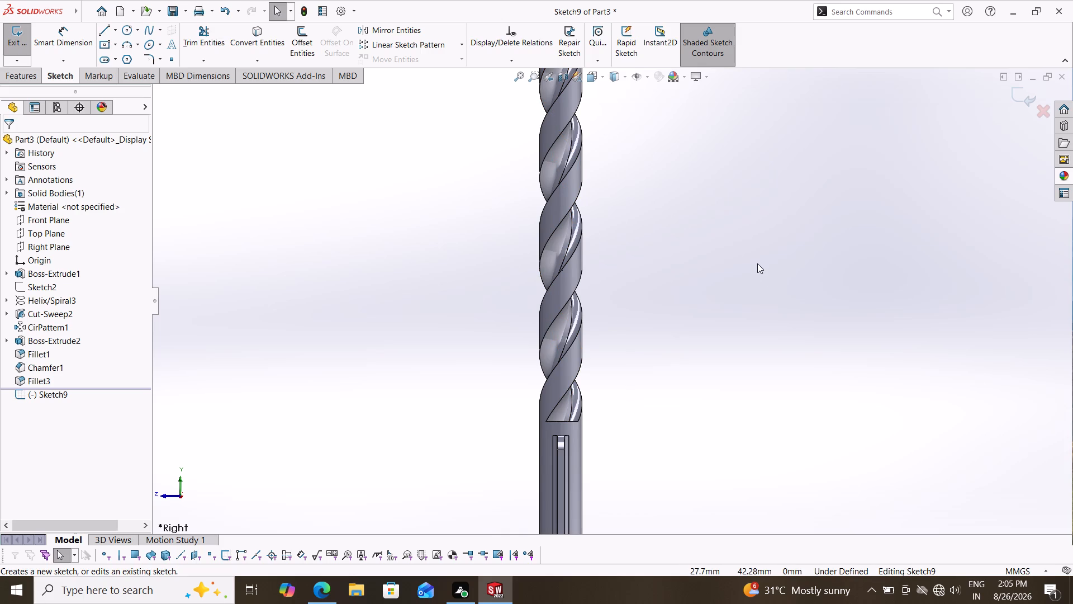
{"action": "scroll", "coordinate": [757, 263], "scroll_direction": "down", "scroll_amount": 1}
{"action": "scroll", "coordinate": [607, 357], "scroll_direction": "up", "scroll_amount": 3}
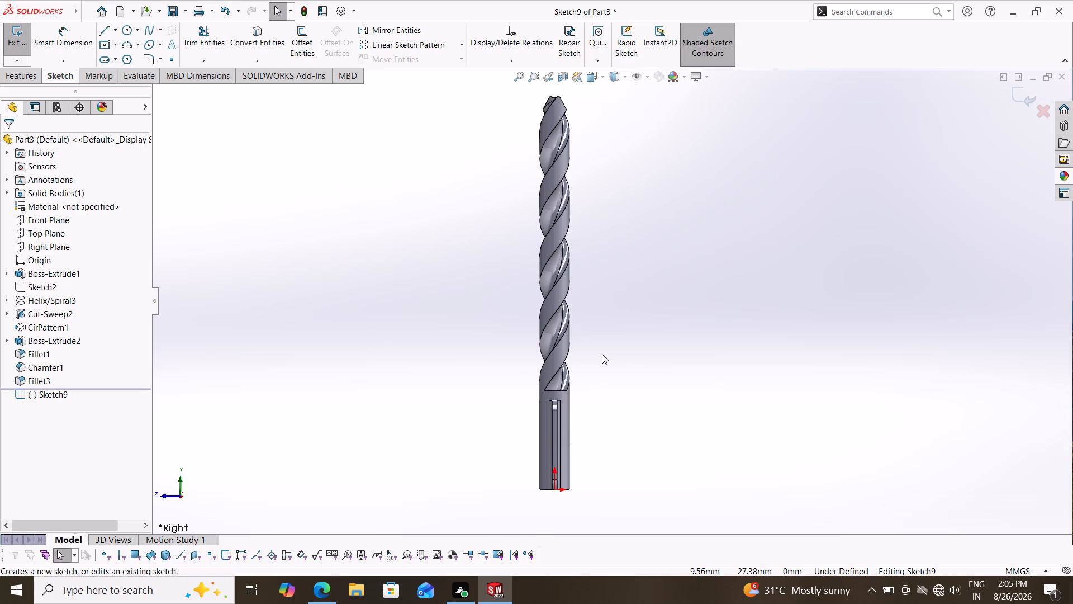
{"action": "scroll", "coordinate": [602, 354], "scroll_direction": "down", "scroll_amount": 1}
{"action": "scroll", "coordinate": [602, 354], "scroll_direction": "up", "scroll_amount": 2}
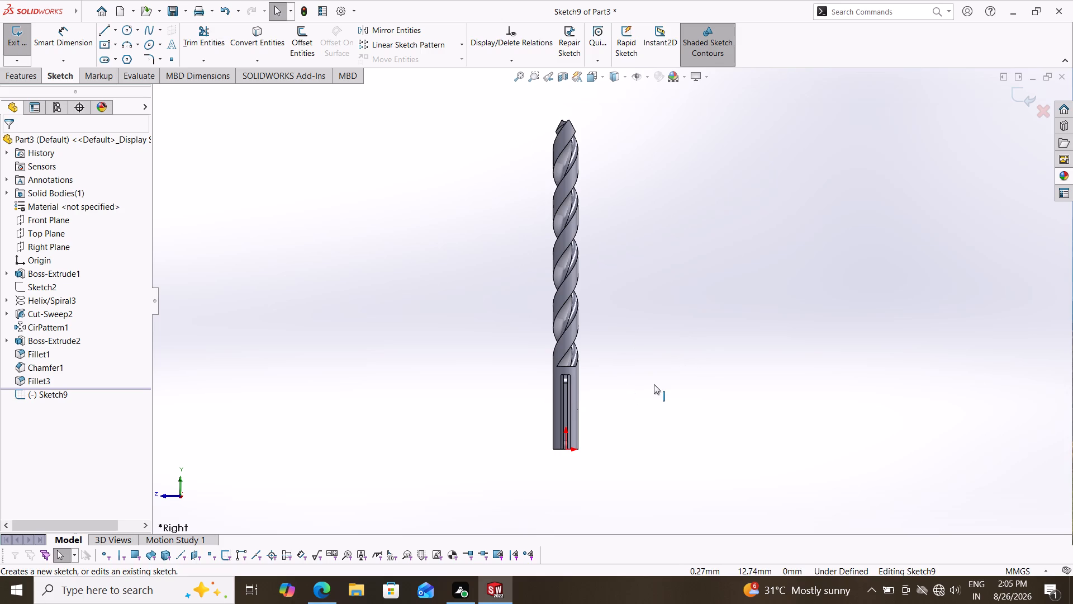
{"action": "scroll", "coordinate": [637, 372], "scroll_direction": "down", "scroll_amount": 2}
{"action": "middle_click_drag", "start_coordinate": [642, 257], "coordinate": [654, 362]}
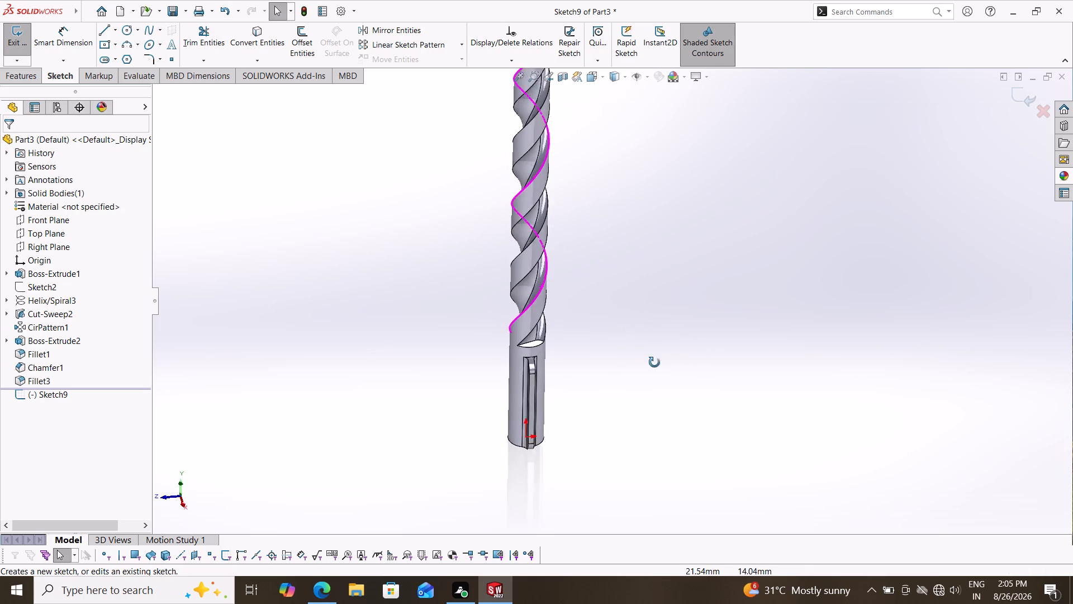
{"action": "middle_click_drag", "start_coordinate": [654, 362], "coordinate": [666, 482]}
{"action": "scroll", "coordinate": [623, 243], "scroll_direction": "down", "scroll_amount": 2}
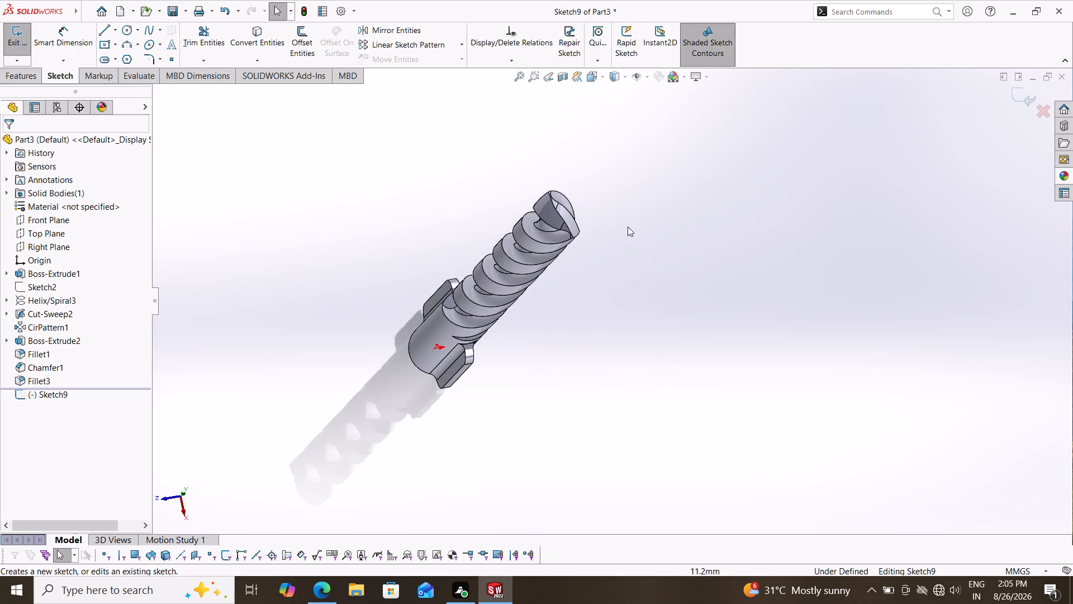
{"action": "scroll", "coordinate": [619, 230], "scroll_direction": "down", "scroll_amount": 2}
{"action": "middle_click_drag", "start_coordinate": [572, 272], "coordinate": [558, 296]}
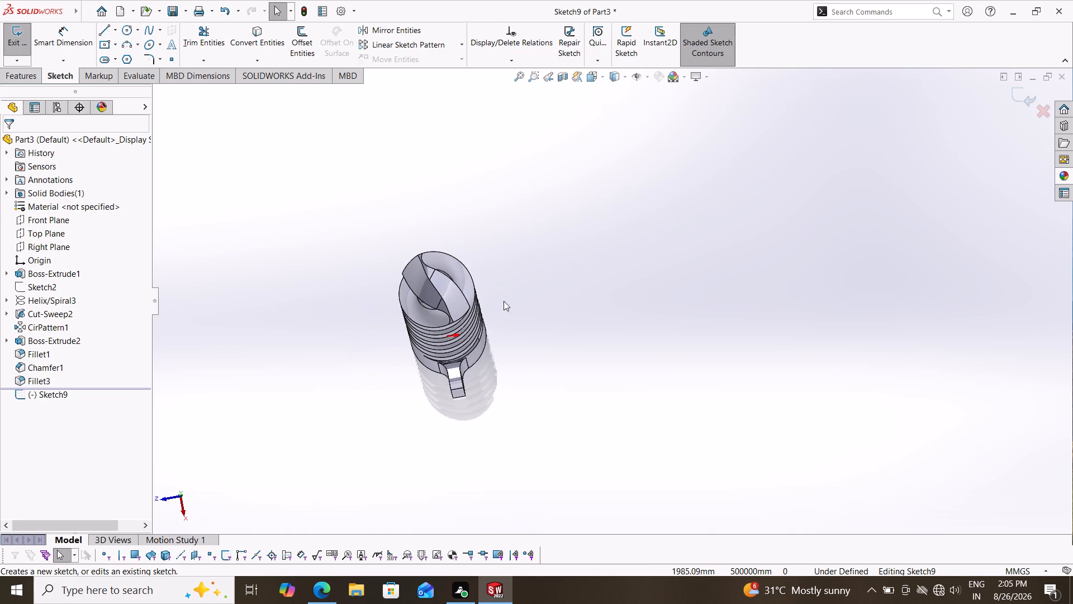
{"action": "middle_click_drag", "start_coordinate": [507, 343], "coordinate": [490, 387]}
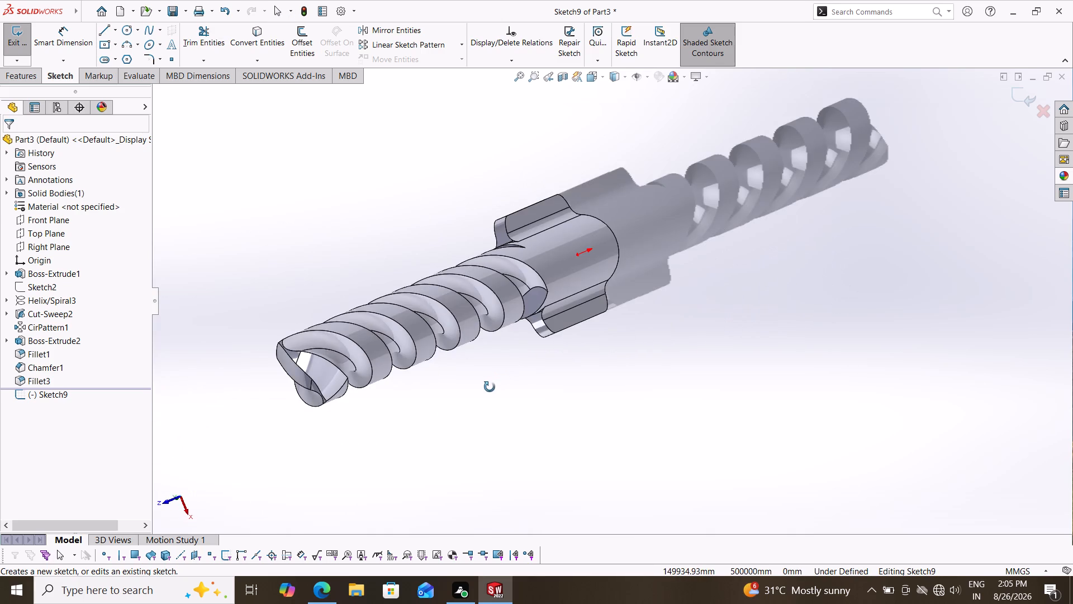
{"action": "middle_click_drag", "start_coordinate": [490, 387], "coordinate": [520, 343]}
{"action": "scroll", "coordinate": [601, 266], "scroll_direction": "down", "scroll_amount": 2}
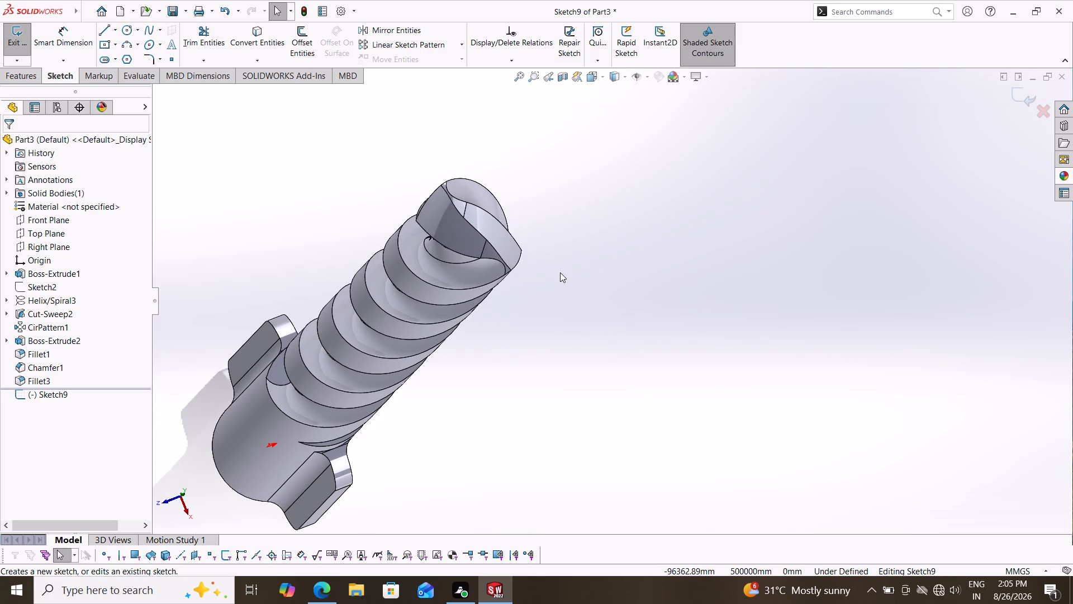
{"action": "middle_click_drag", "start_coordinate": [547, 272], "coordinate": [531, 296]}
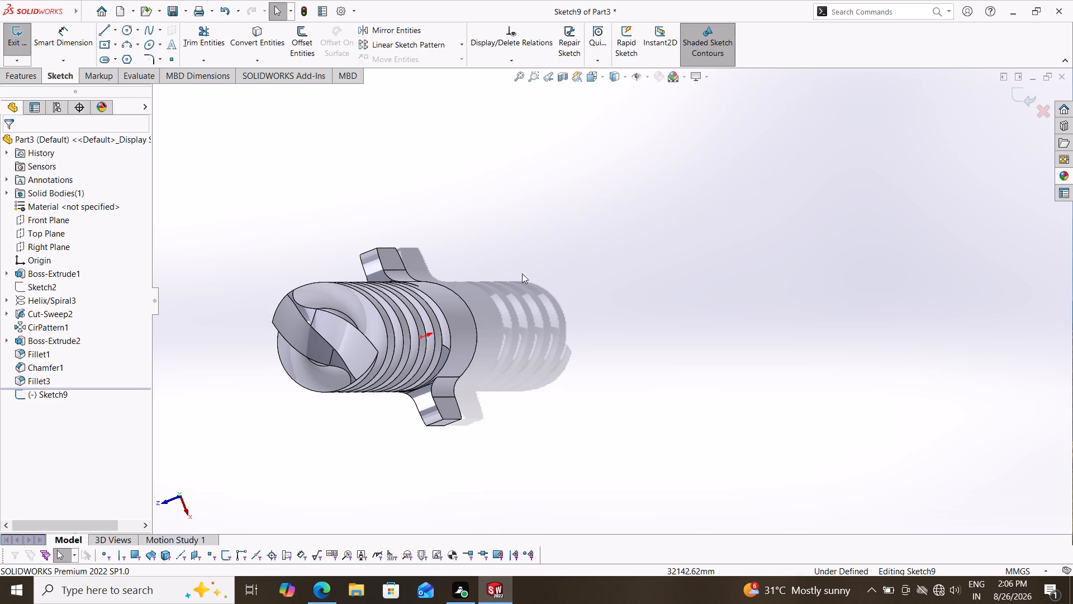
{"action": "middle_click_drag", "start_coordinate": [522, 273], "coordinate": [582, 296]}
{"action": "scroll", "coordinate": [543, 280], "scroll_direction": "down", "scroll_amount": 3}
{"action": "scroll", "coordinate": [529, 281], "scroll_direction": "up", "scroll_amount": 4}
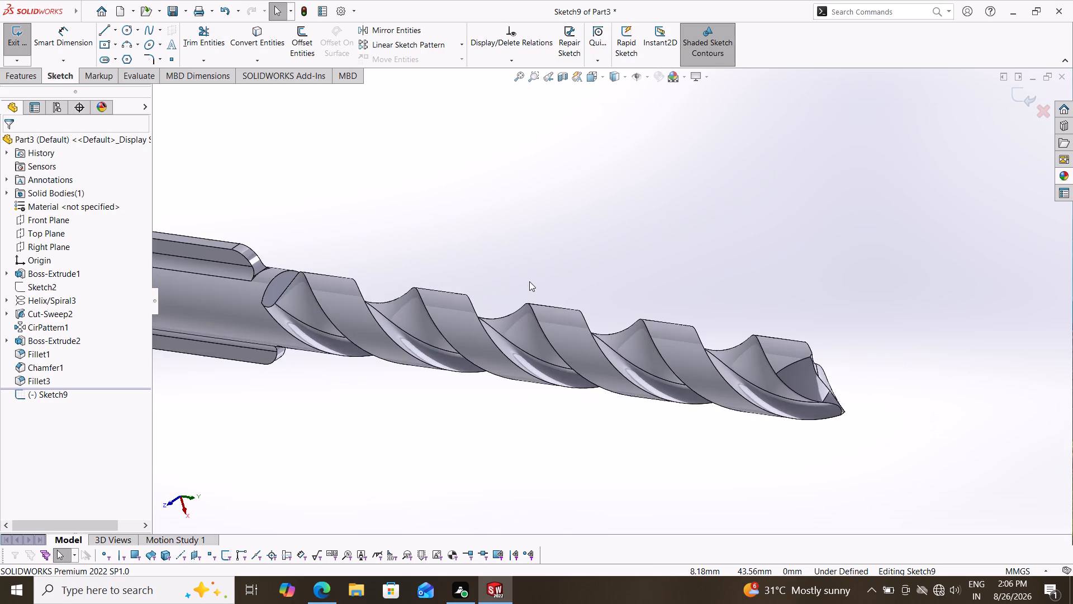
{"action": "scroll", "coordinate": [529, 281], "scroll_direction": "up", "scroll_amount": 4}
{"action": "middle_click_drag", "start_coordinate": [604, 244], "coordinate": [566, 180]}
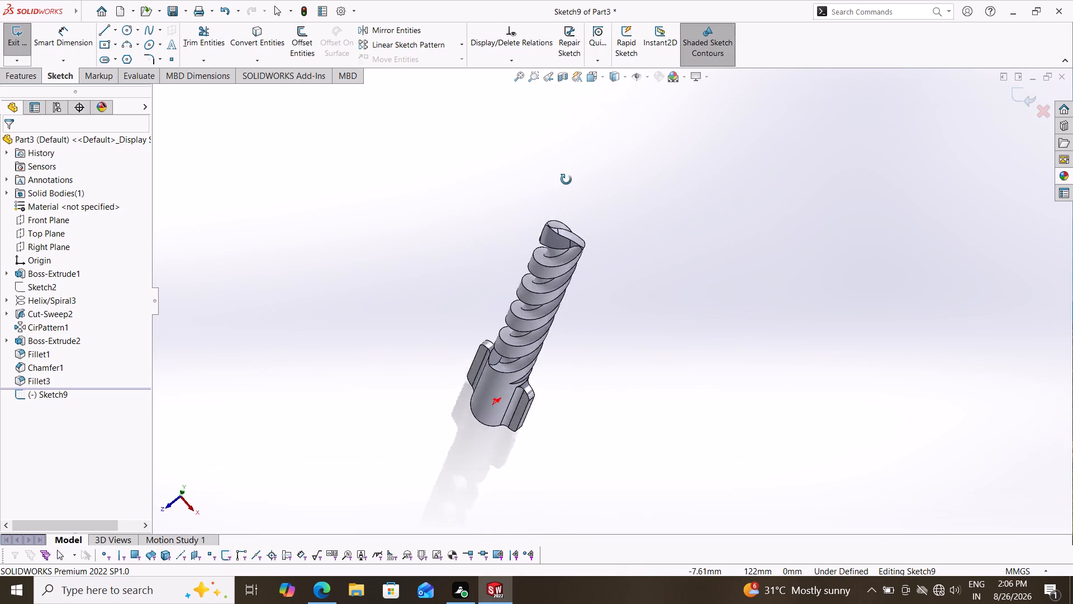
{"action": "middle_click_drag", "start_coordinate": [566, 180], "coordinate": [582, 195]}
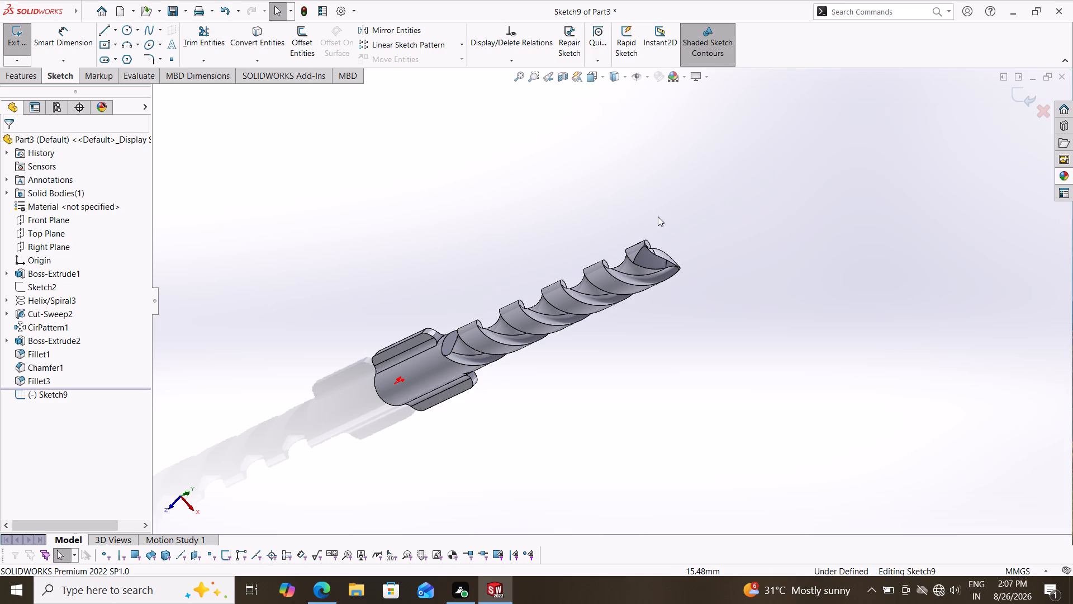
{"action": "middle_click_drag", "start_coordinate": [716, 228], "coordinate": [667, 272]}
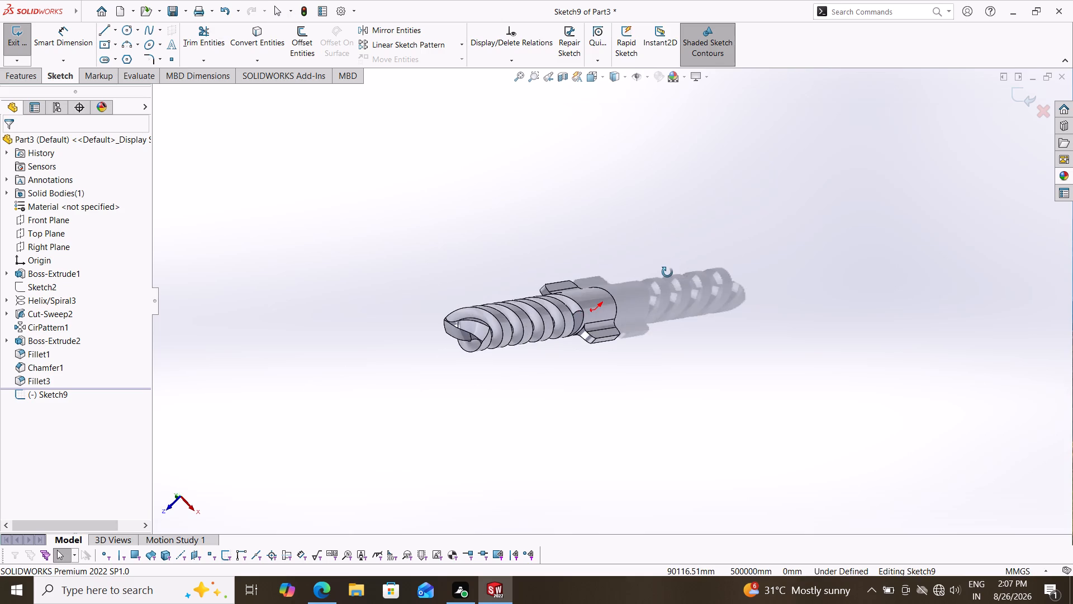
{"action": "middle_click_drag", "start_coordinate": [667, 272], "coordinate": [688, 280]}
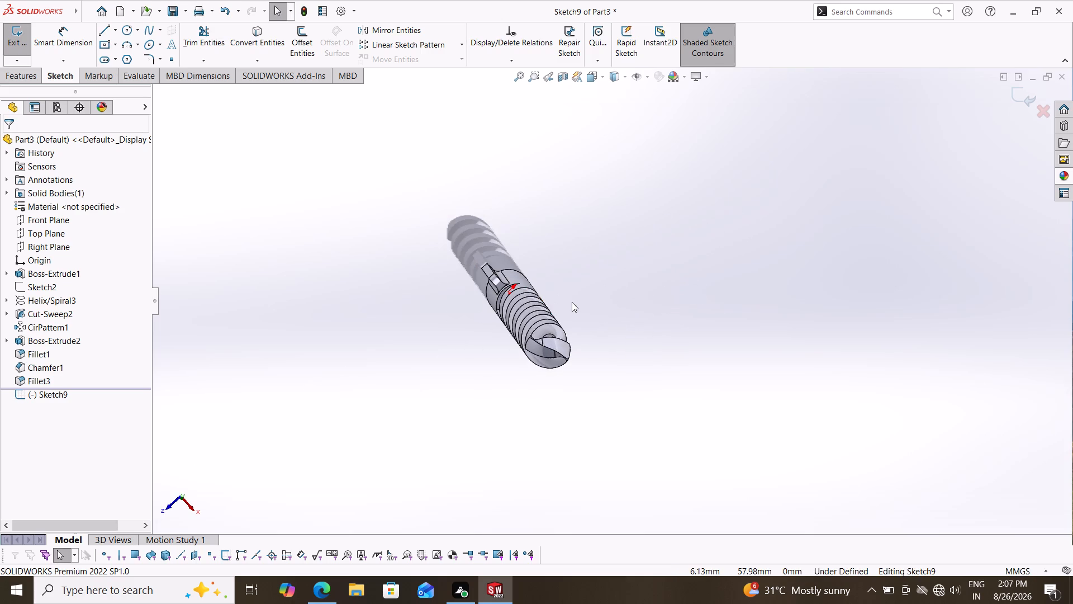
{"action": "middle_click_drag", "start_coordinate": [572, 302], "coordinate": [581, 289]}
Create a new part document.
{"action": "left_click", "coordinate": [118, 10]}
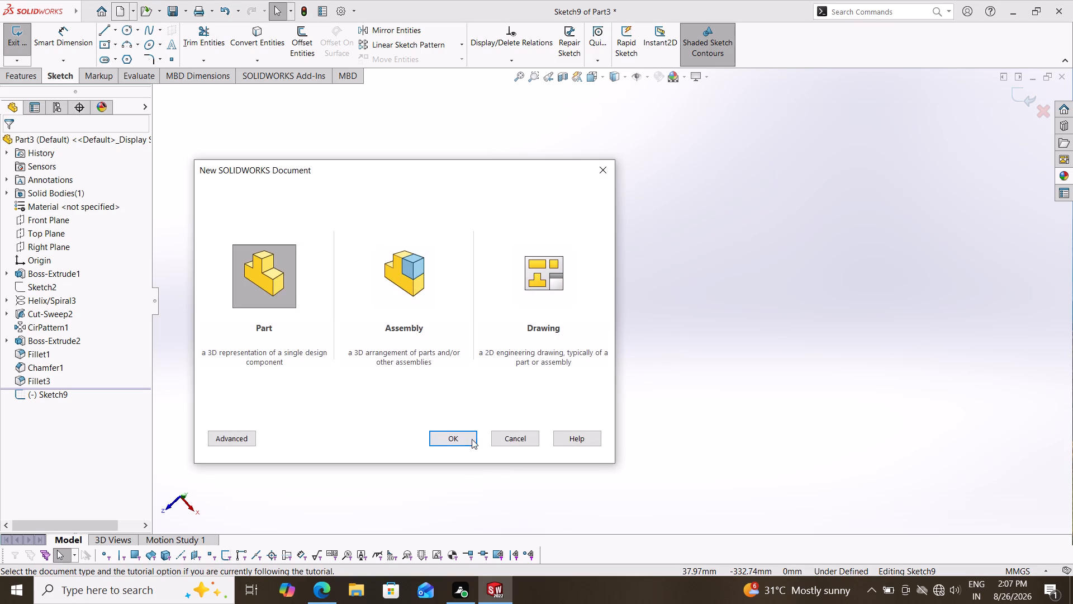
{"action": "left_click", "coordinate": [472, 440]}
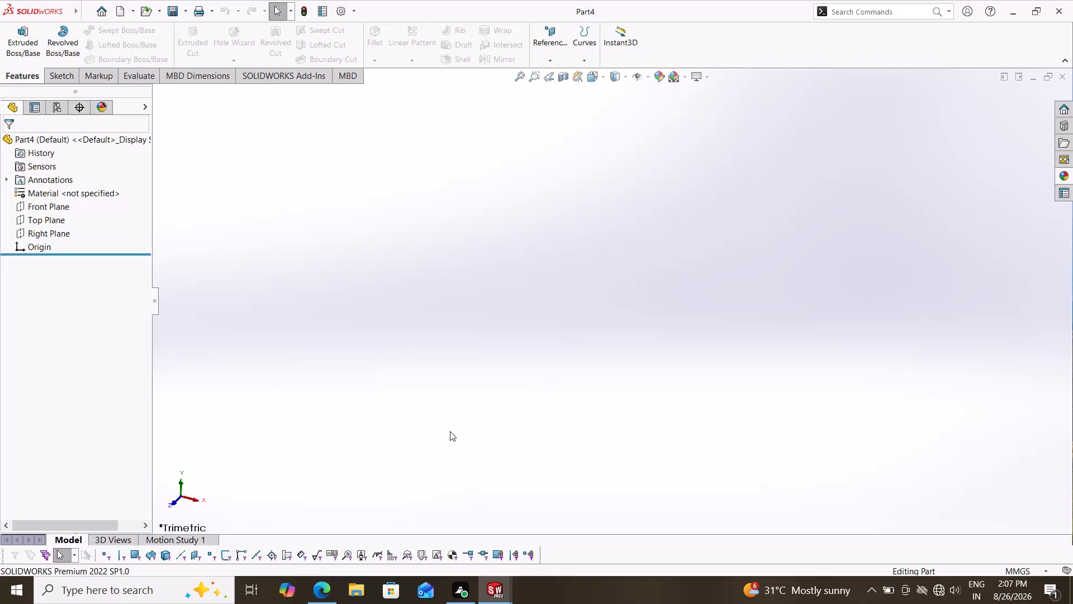
Sketch a circle centred on the origin on the Top Plane and dimension its diameter to 6 mm.
{"action": "left_click", "coordinate": [36, 224]}
{"action": "left_click", "coordinate": [50, 206]}
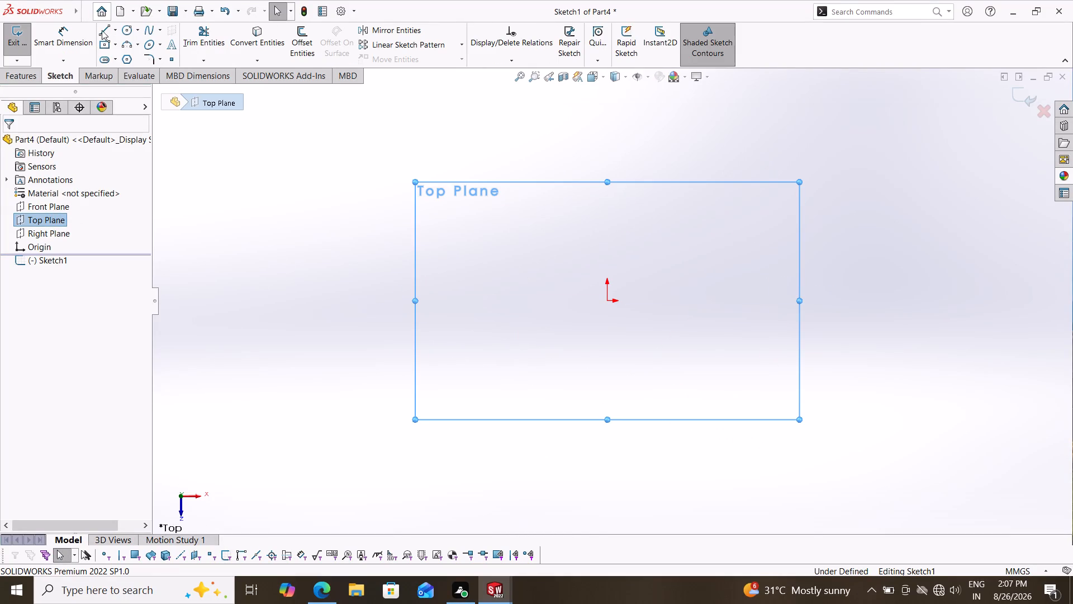
{"action": "left_click_drag", "start_coordinate": [126, 30], "coordinate": [127, 39]}
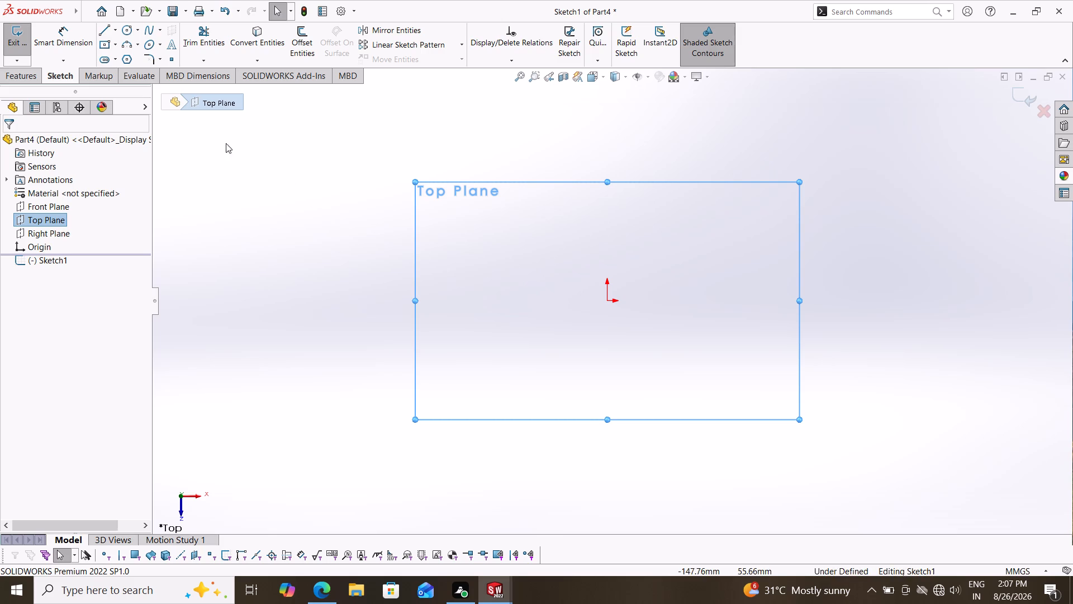
{"action": "left_click", "coordinate": [120, 29]}
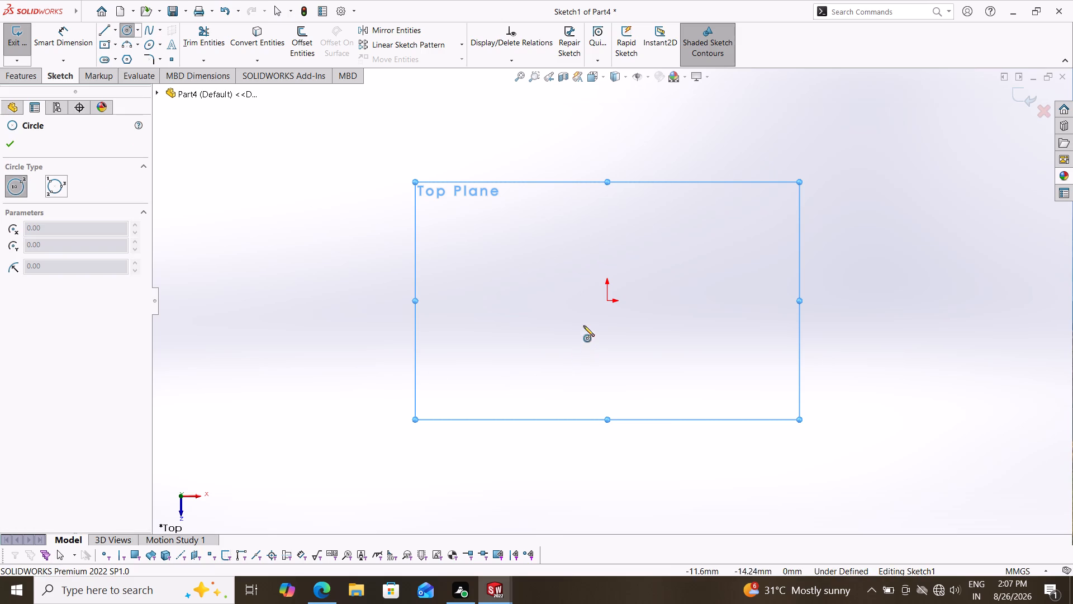
{"action": "left_click_drag", "start_coordinate": [607, 300], "coordinate": [597, 313]}
{"action": "left_click", "coordinate": [556, 360]}
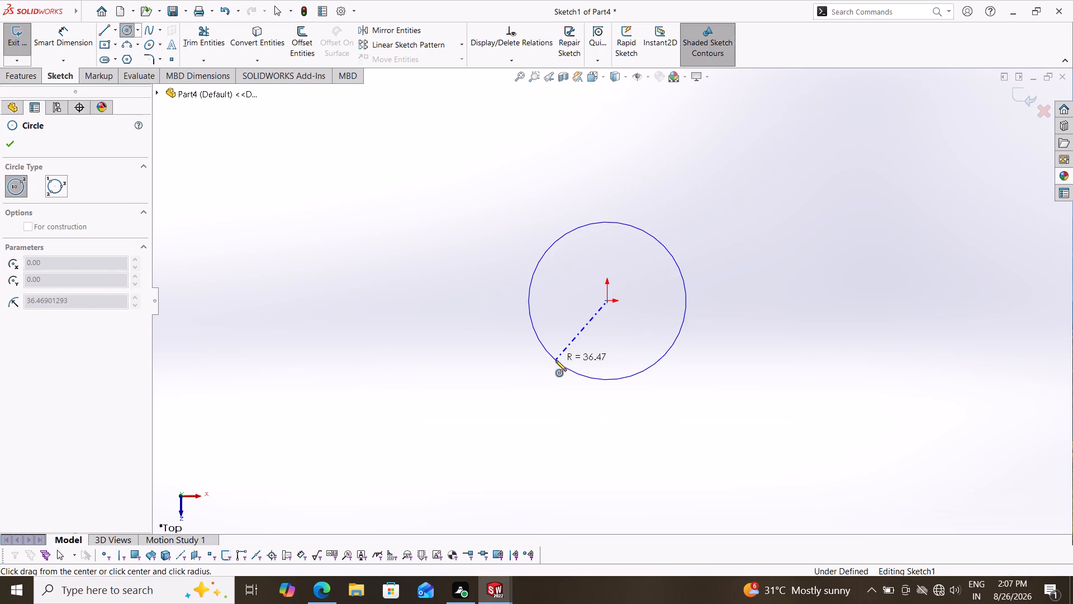
{"action": "left_click", "coordinate": [66, 39]}
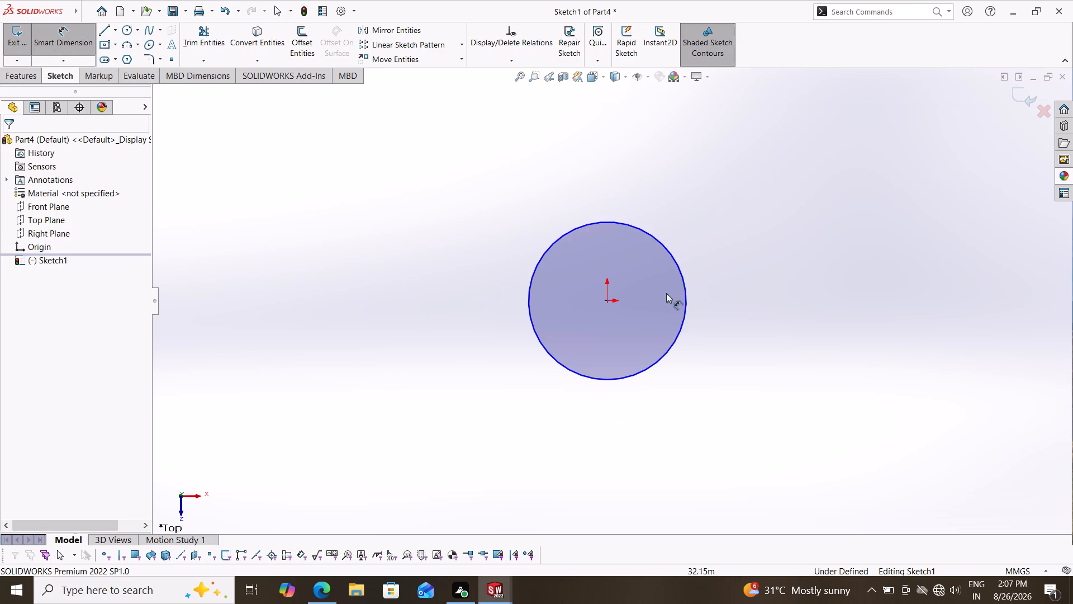
{"action": "left_click", "coordinate": [686, 292]}
{"action": "left_click", "coordinate": [755, 300]}
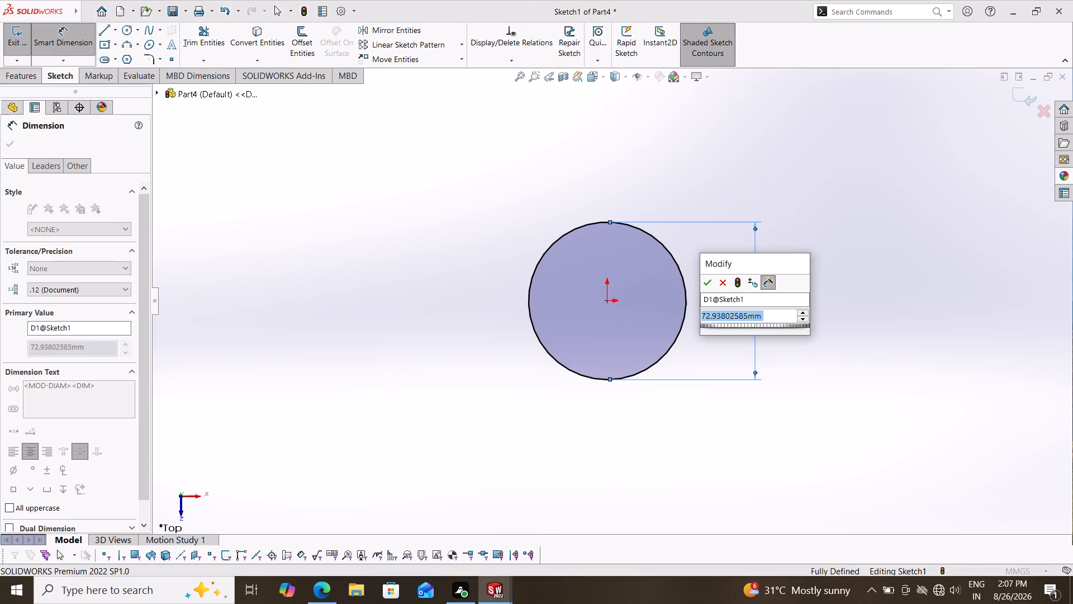
{"action": "key", "text": "6"}
{"action": "key", "text": "Return"}
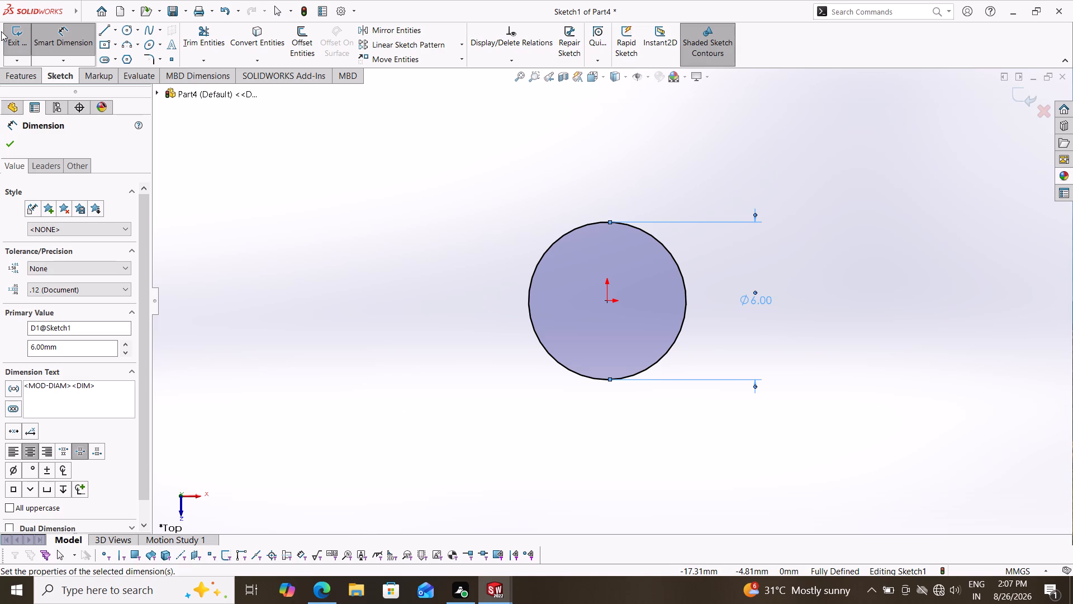
Extrude the 6 mm circle as a blind boss 80 mm deep.
{"action": "left_click", "coordinate": [23, 74]}
{"action": "left_click", "coordinate": [24, 49]}
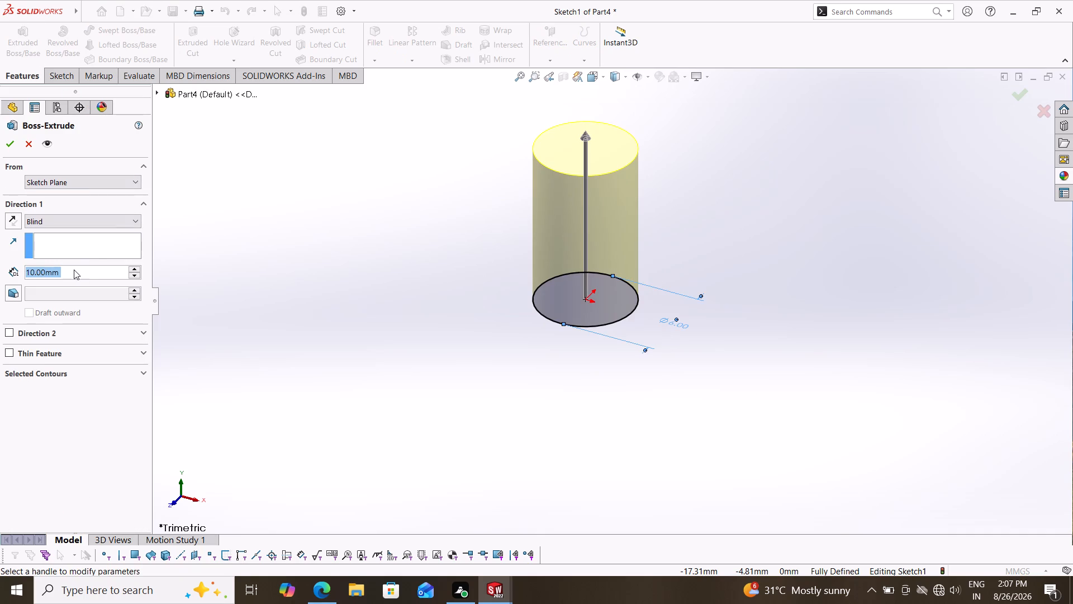
{"action": "type", "text": "80"}
{"action": "key", "text": "Return"}
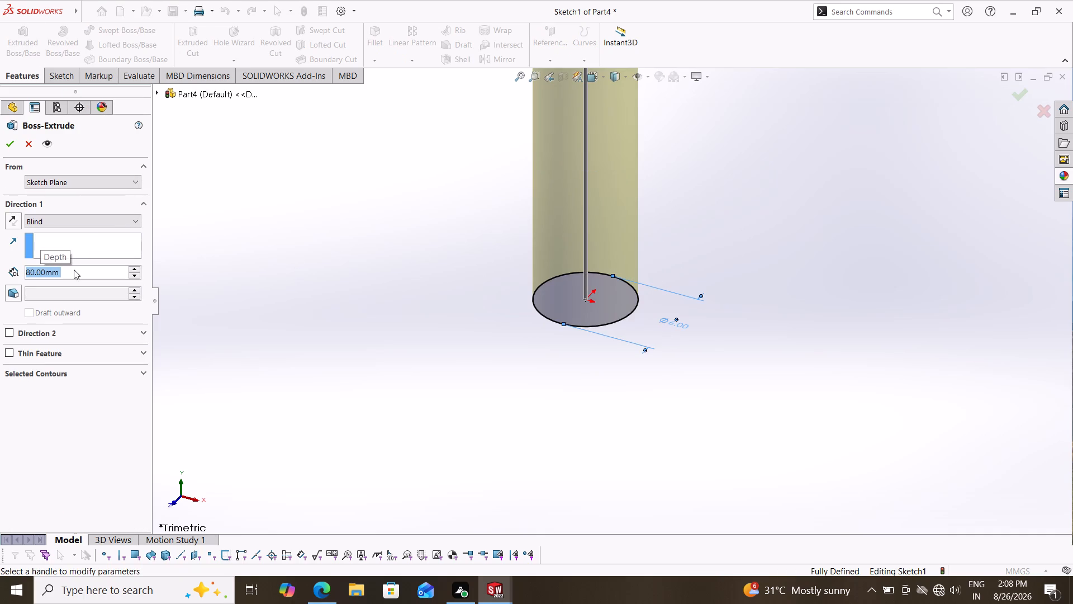
{"action": "left_click", "coordinate": [7, 140]}
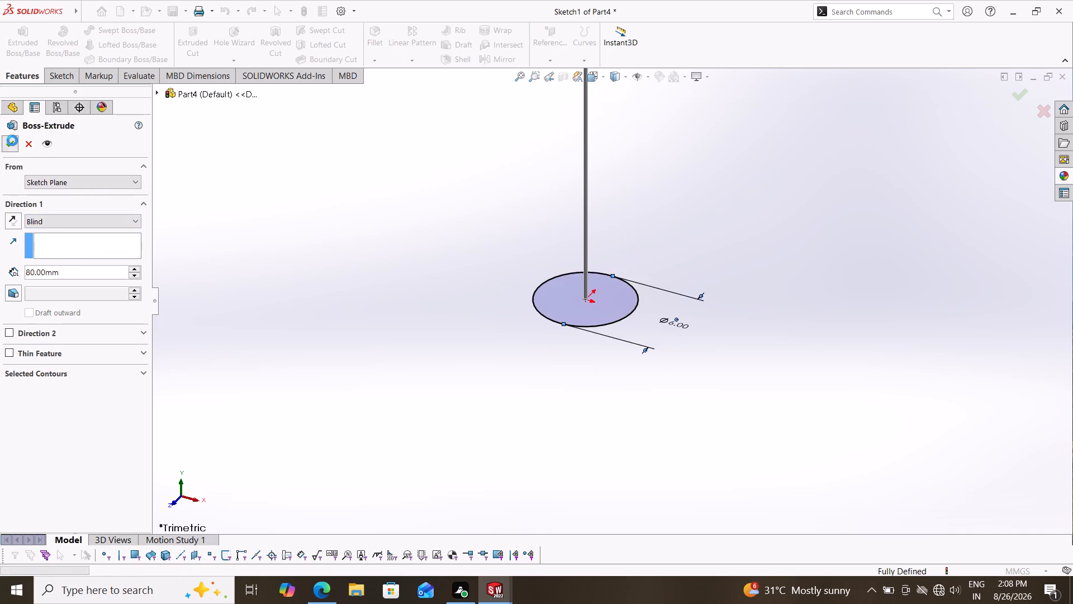
Start a sketch on the cylinder's upper end face and convert the face's circular edge into sketch geometry.
{"action": "scroll", "coordinate": [770, 284], "scroll_direction": "down", "scroll_amount": 1}
{"action": "scroll", "coordinate": [715, 273], "scroll_direction": "up", "scroll_amount": 6}
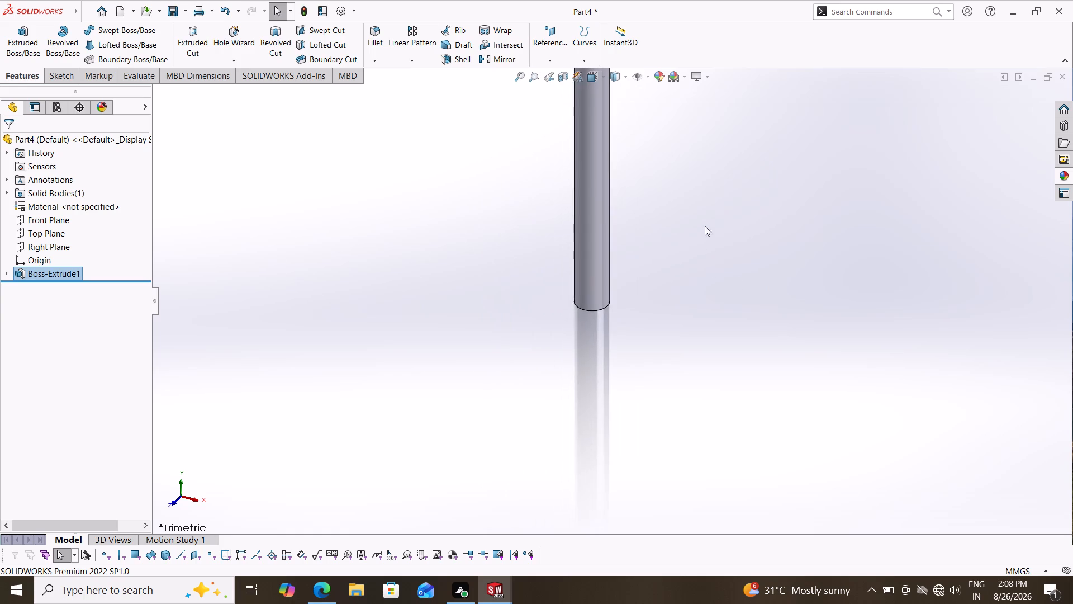
{"action": "scroll", "coordinate": [705, 226], "scroll_direction": "up", "scroll_amount": 2}
{"action": "middle_click_drag", "start_coordinate": [698, 191], "coordinate": [690, 289]}
{"action": "scroll", "coordinate": [664, 273], "scroll_direction": "up", "scroll_amount": 3}
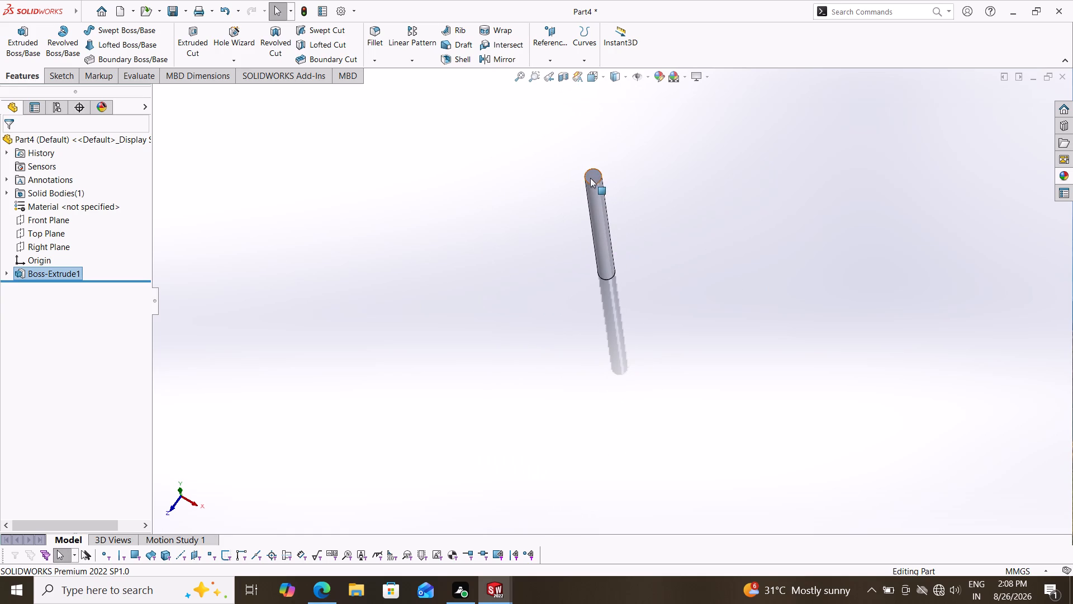
{"action": "left_click", "coordinate": [591, 177]}
{"action": "left_click", "coordinate": [643, 144]}
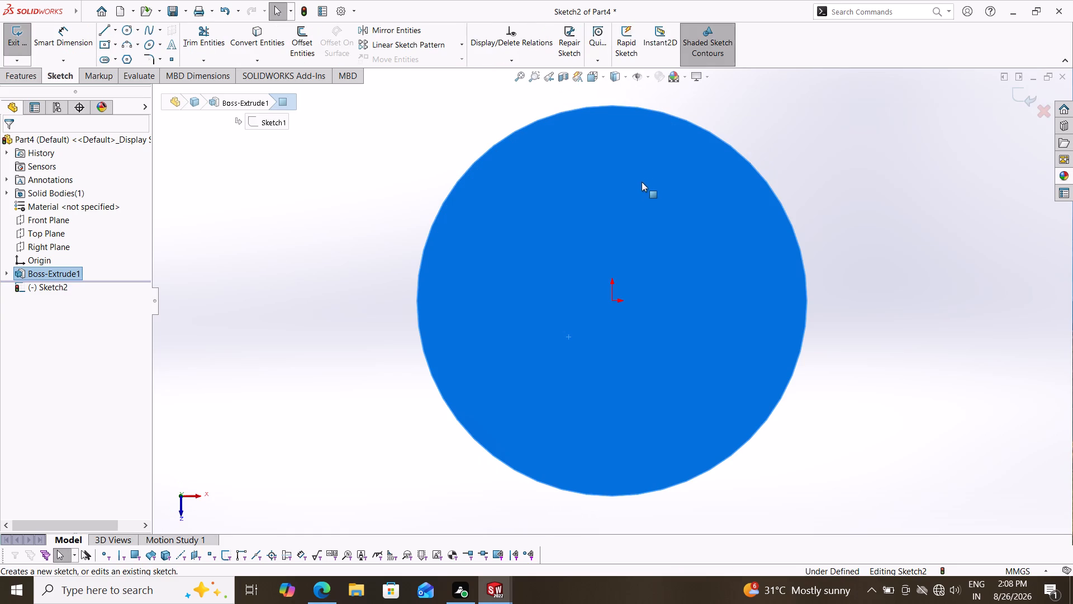
{"action": "left_click", "coordinate": [256, 37]}
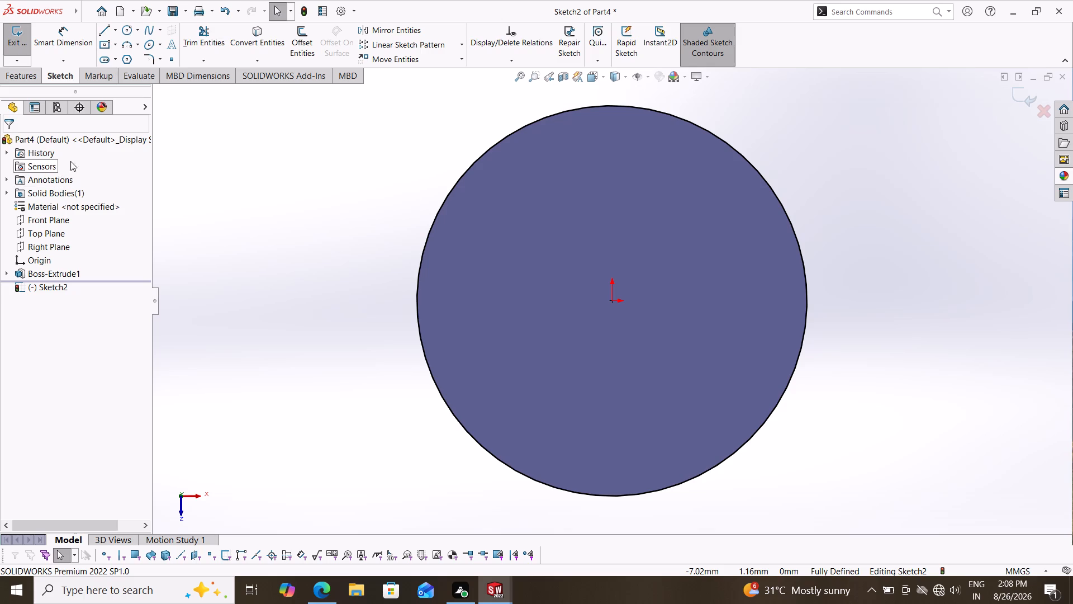
Create a clockwise constant-pitch helix from the converted circle with 60 mm height, 25 mm pitch, reversed direction and 180° start angle.
{"action": "left_click", "coordinate": [0, 78]}
{"action": "left_click", "coordinate": [554, 64]}
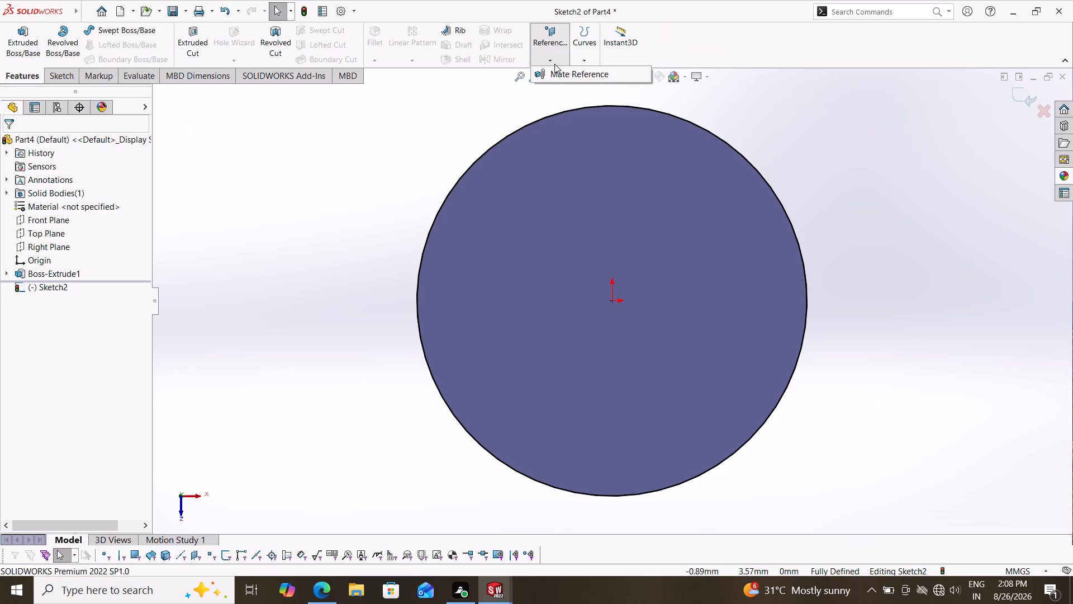
{"action": "left_click", "coordinate": [583, 58]}
{"action": "left_click", "coordinate": [583, 58]}
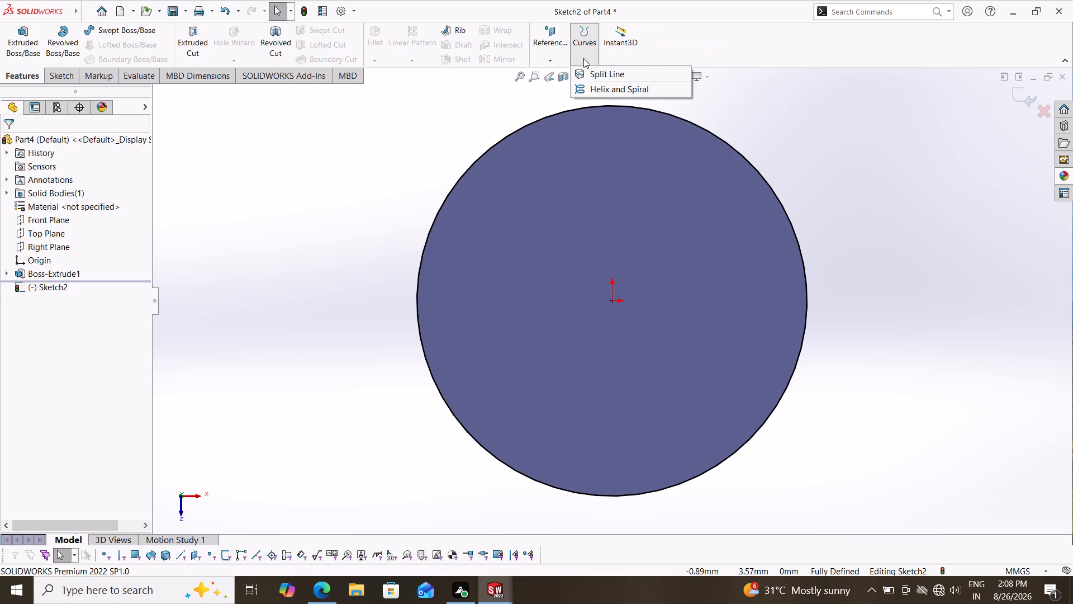
{"action": "left_click", "coordinate": [599, 87]}
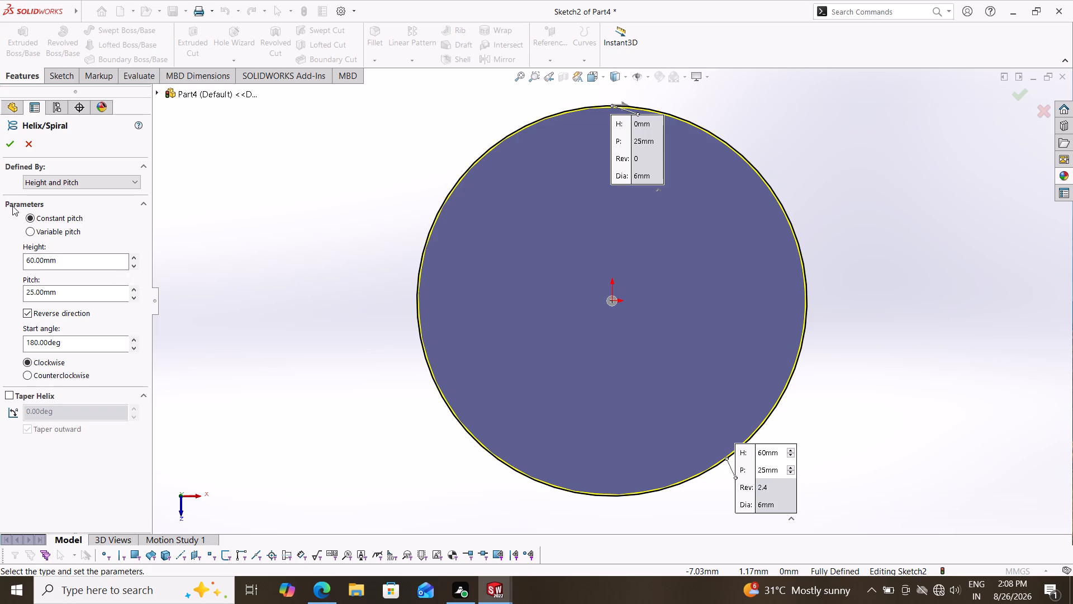
{"action": "left_click", "coordinate": [8, 141]}
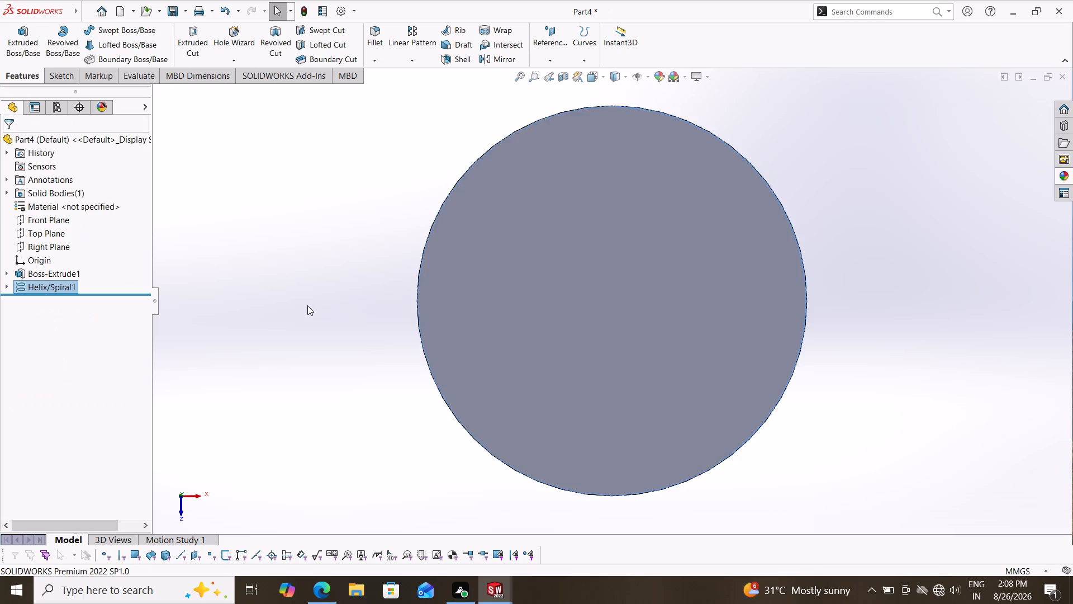
Hide the helix curve on the cylinder.
{"action": "scroll", "coordinate": [834, 191], "scroll_direction": "down", "scroll_amount": 1}
{"action": "scroll", "coordinate": [825, 195], "scroll_direction": "up", "scroll_amount": 3}
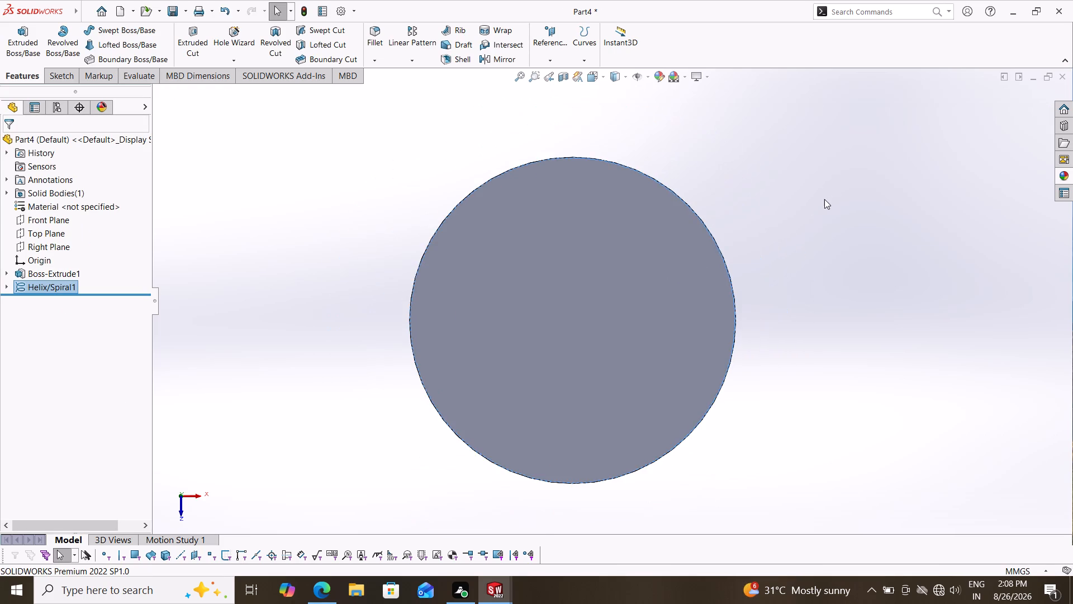
{"action": "middle_click_drag", "start_coordinate": [823, 205], "coordinate": [799, 233]}
{"action": "scroll", "coordinate": [795, 228], "scroll_direction": "down", "scroll_amount": 4}
{"action": "scroll", "coordinate": [765, 237], "scroll_direction": "up", "scroll_amount": 8}
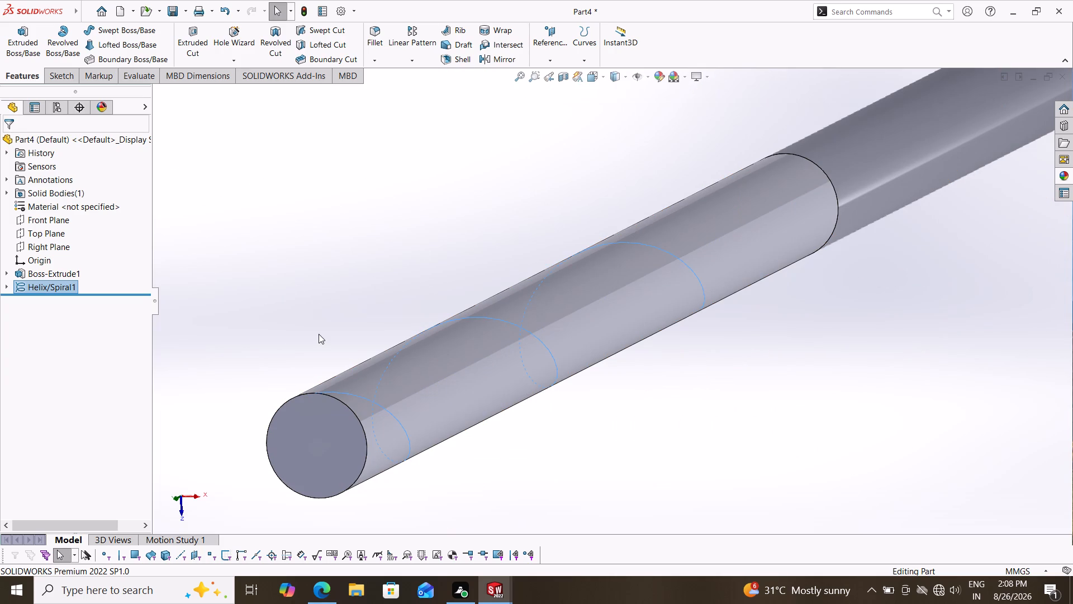
{"action": "left_click", "coordinate": [51, 289]}
{"action": "left_click", "coordinate": [4, 321]}
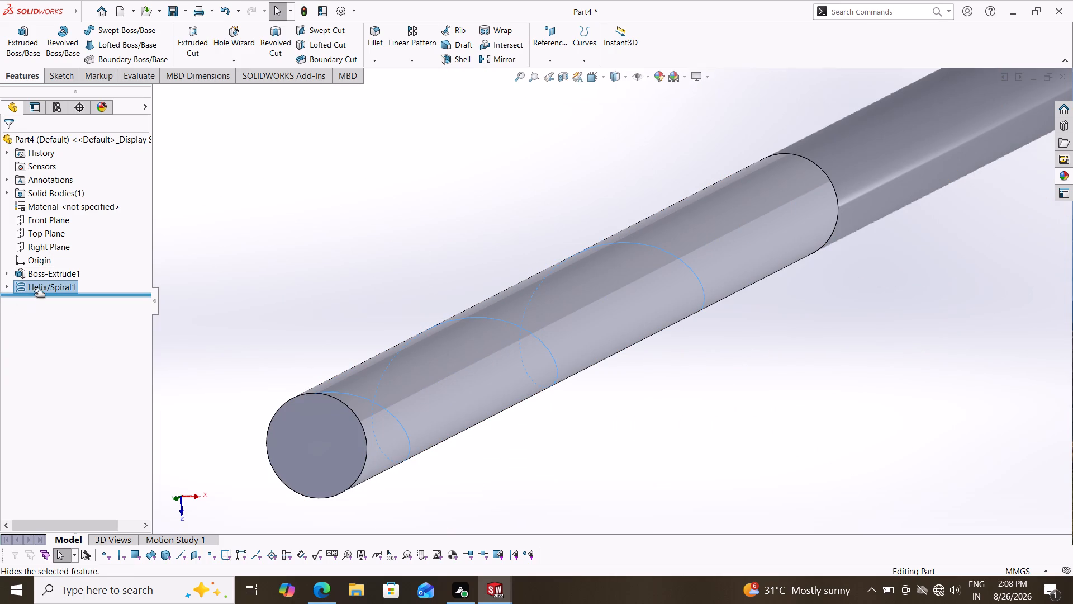
{"action": "left_click", "coordinate": [41, 282]}
{"action": "left_click", "coordinate": [51, 266]}
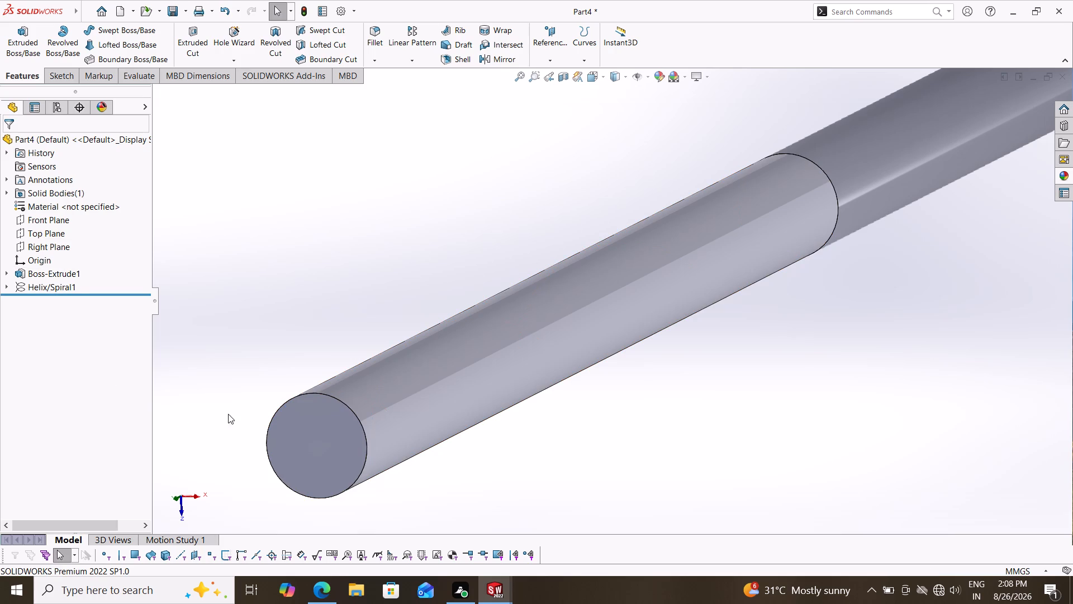
Sketch a circle of about 1 mm radius on the upper end face, centred about 2.5 mm from the origin and overlapping the rim.
{"action": "middle_click_drag", "start_coordinate": [270, 394], "coordinate": [278, 372]}
{"action": "left_click", "coordinate": [376, 342]}
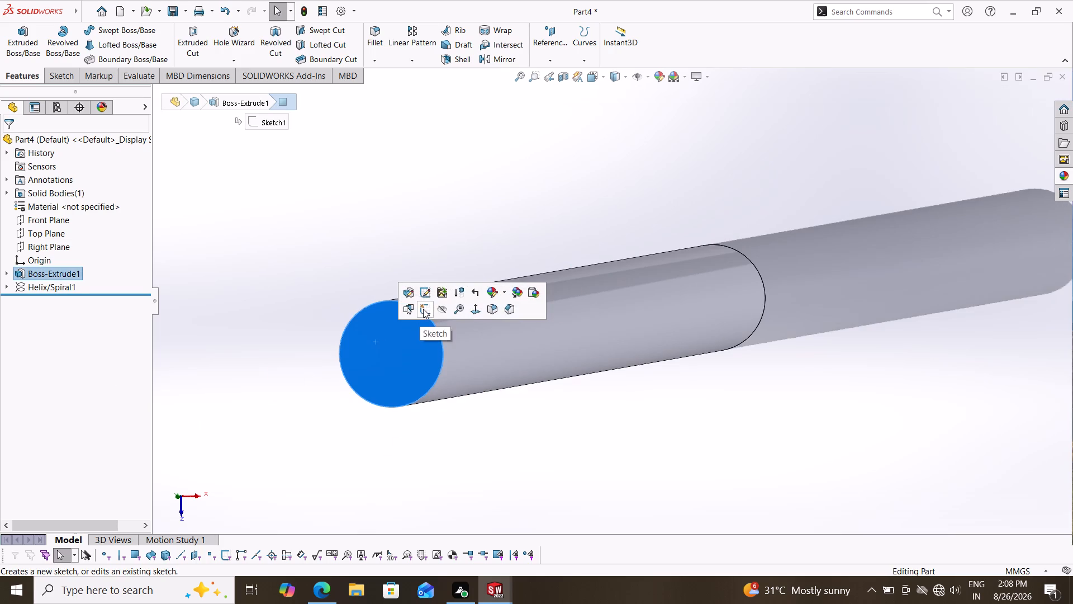
{"action": "left_click", "coordinate": [423, 309]}
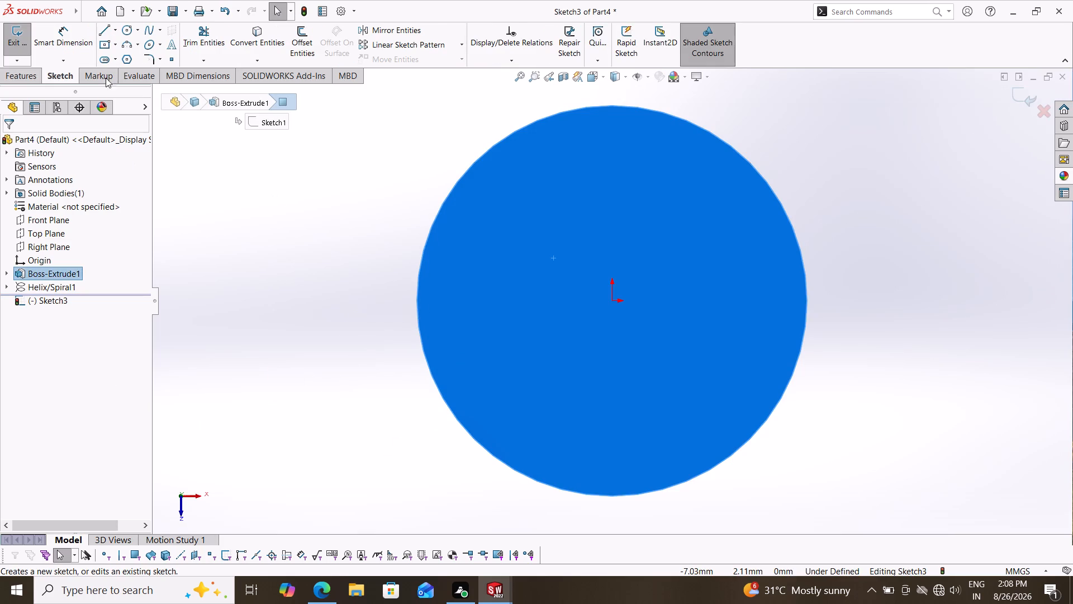
{"action": "left_click", "coordinate": [126, 29]}
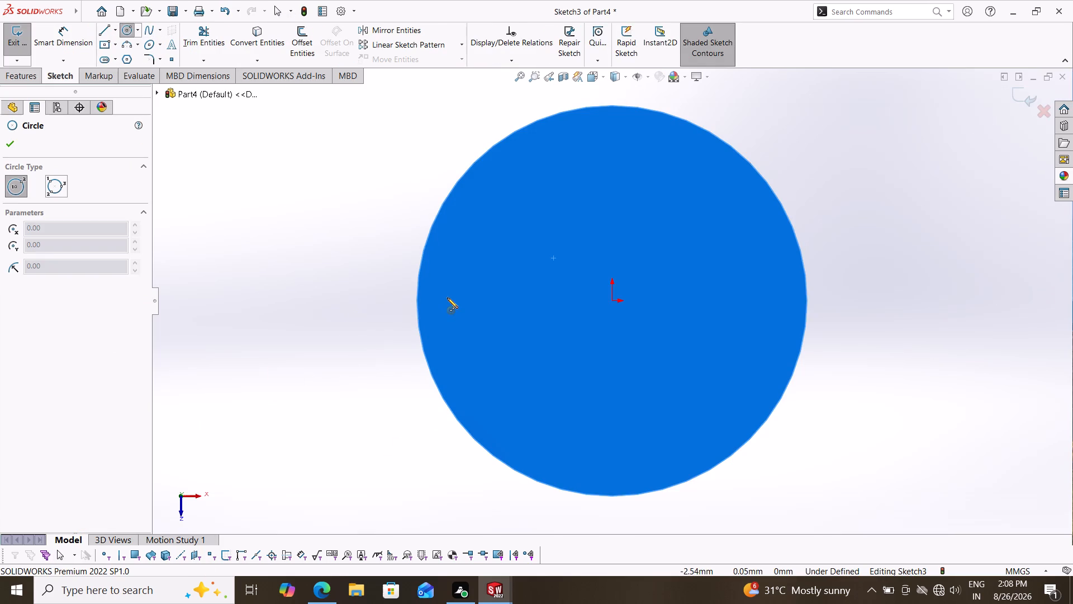
{"action": "left_click", "coordinate": [447, 298]}
{"action": "left_click", "coordinate": [470, 358]}
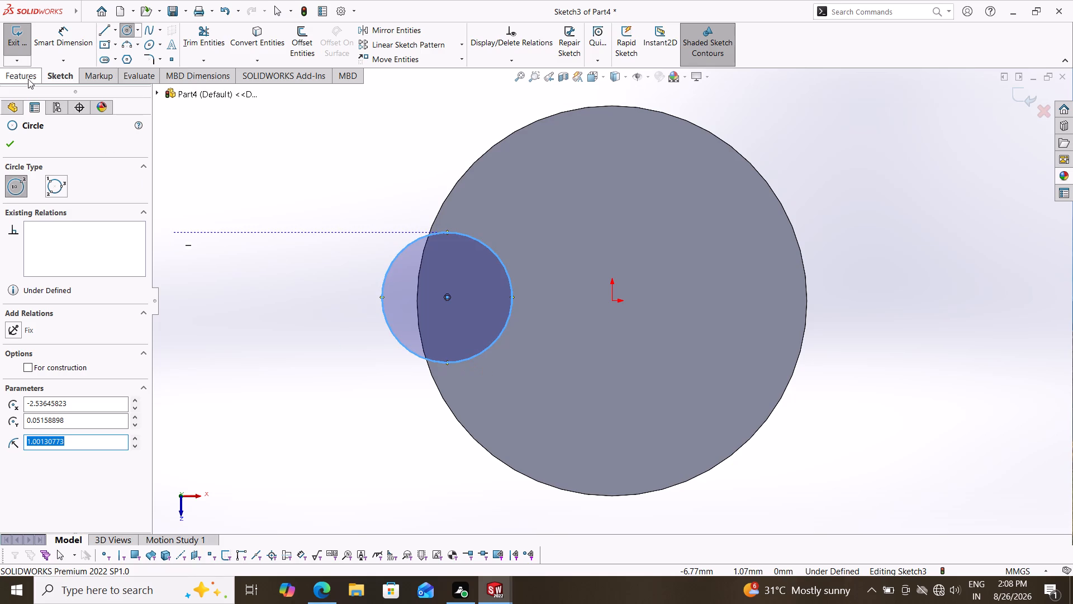
Sketch a line tangent to the small circle, running up to the face's rim about 0.2 mm sideways from the origin.
{"action": "left_click_drag", "start_coordinate": [59, 40], "coordinate": [66, 50]}
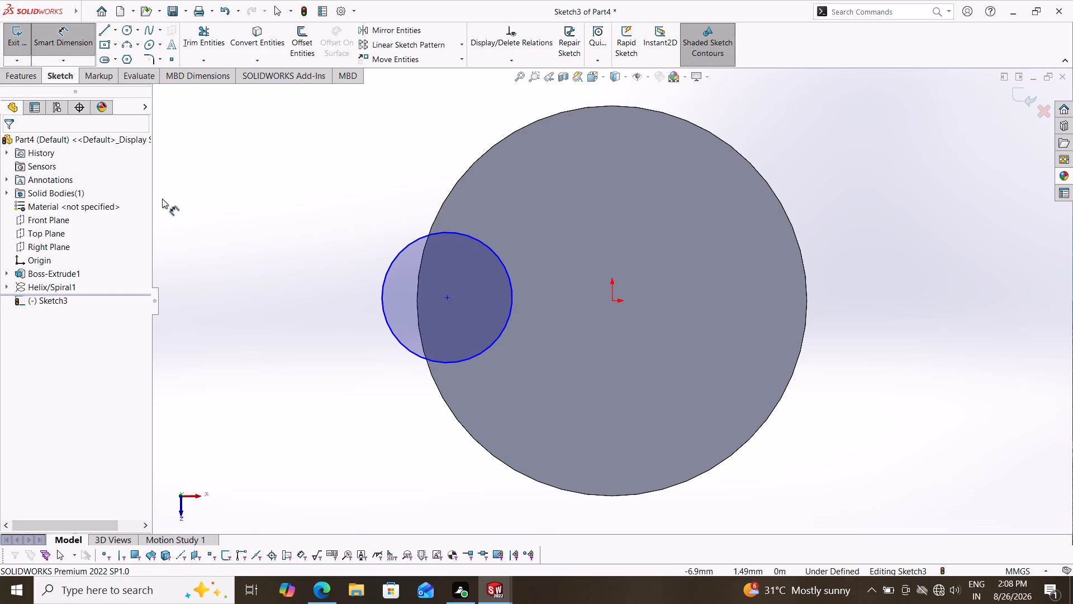
{"action": "left_click", "coordinate": [105, 22]}
{"action": "left_click", "coordinate": [102, 30]}
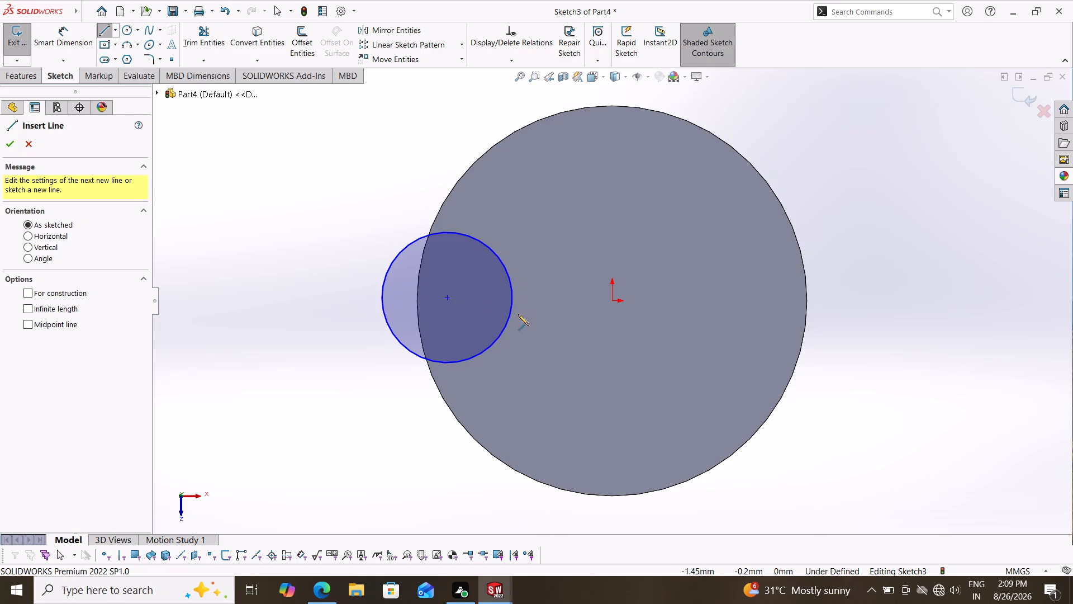
{"action": "left_click", "coordinate": [487, 347]}
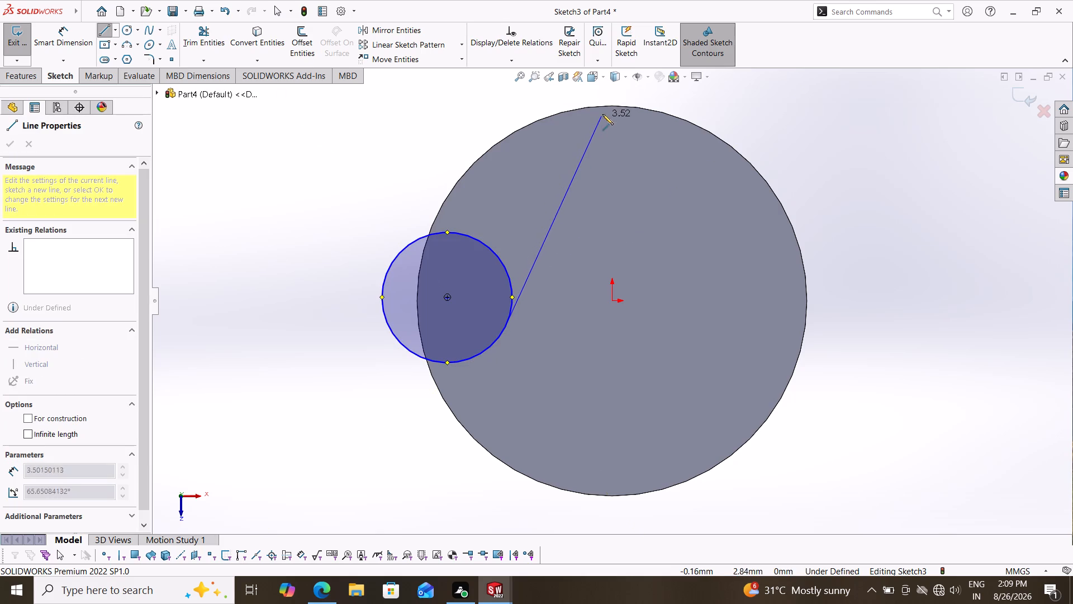
{"action": "left_click", "coordinate": [597, 107]}
{"action": "key", "text": "Escape"}
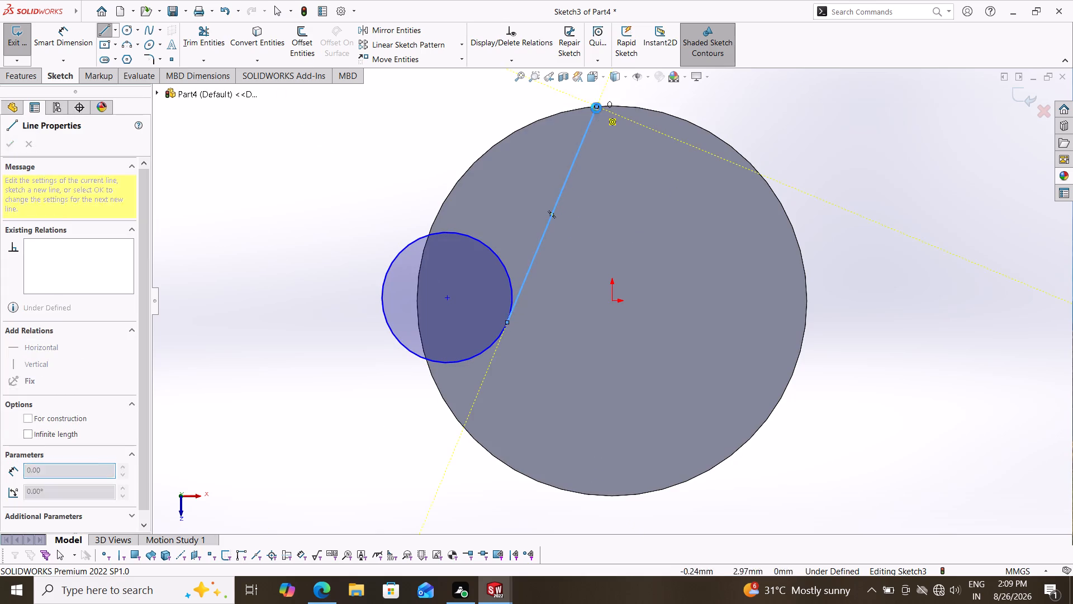
Apply a tangent relation between the small circle and the slanted line.
{"action": "left_click", "coordinate": [490, 348], "text": "shift"}
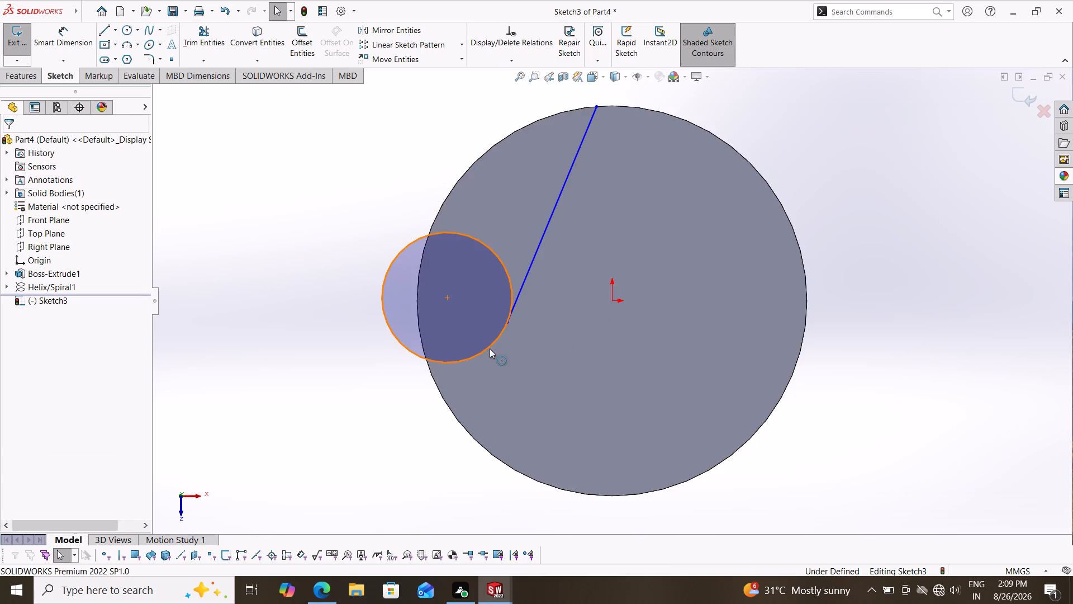
{"action": "left_click", "coordinate": [528, 268], "text": "shift"}
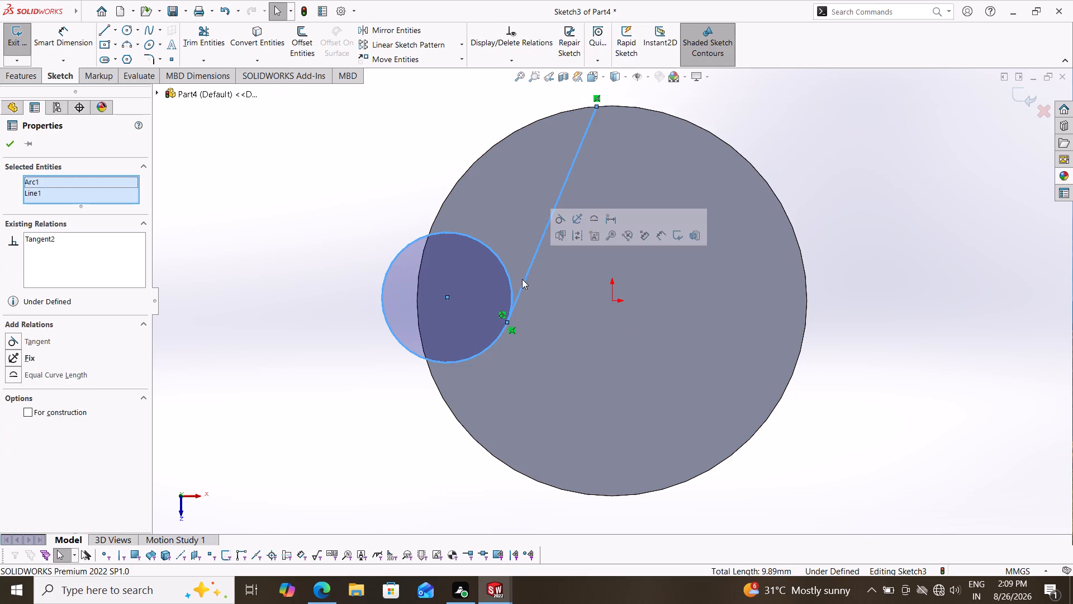
{"action": "left_click", "coordinate": [39, 340]}
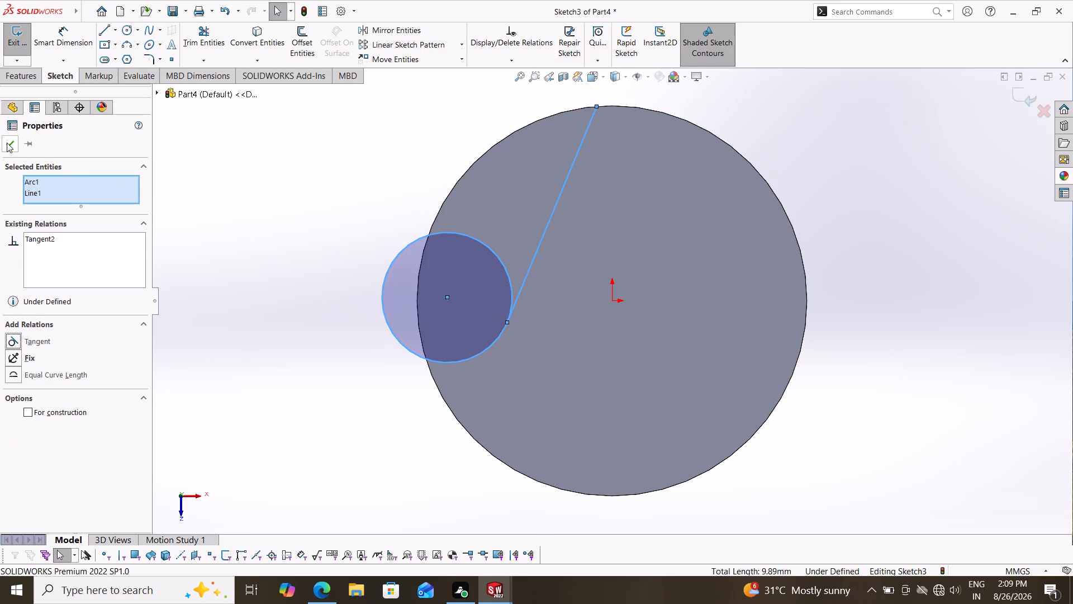
{"action": "left_click", "coordinate": [7, 143]}
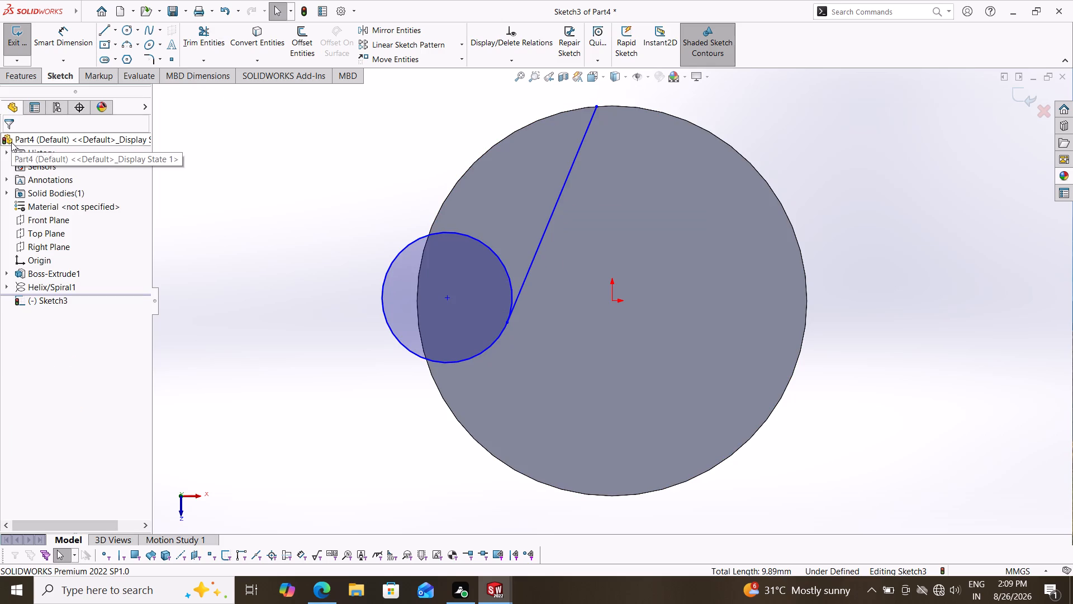
Dimension the small circle's diameter as 2 mm.
{"action": "left_click", "coordinate": [61, 38]}
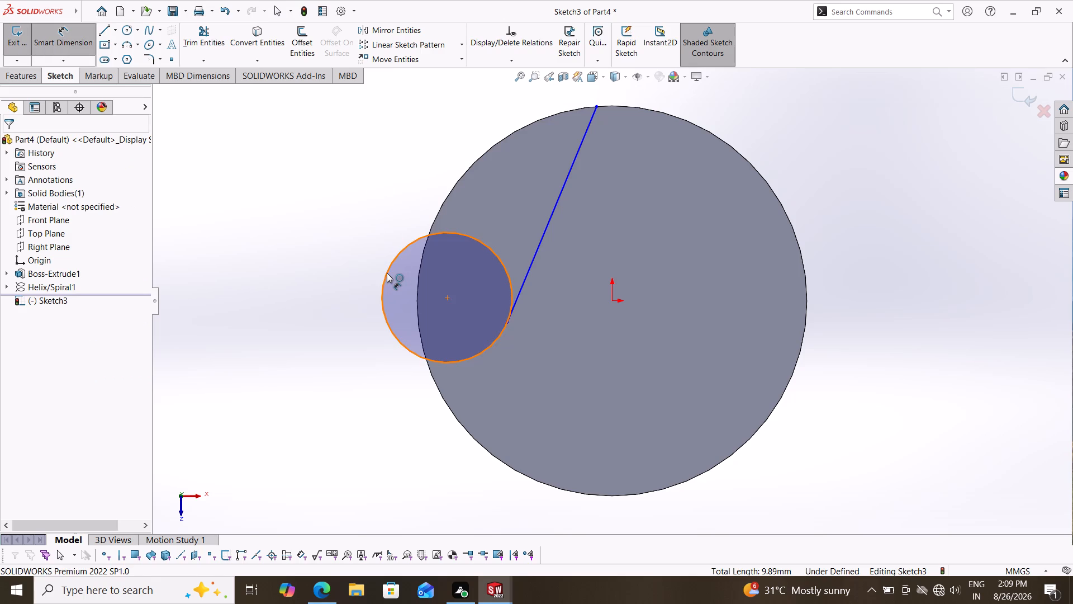
{"action": "left_click", "coordinate": [387, 273]}
{"action": "left_click", "coordinate": [311, 291]}
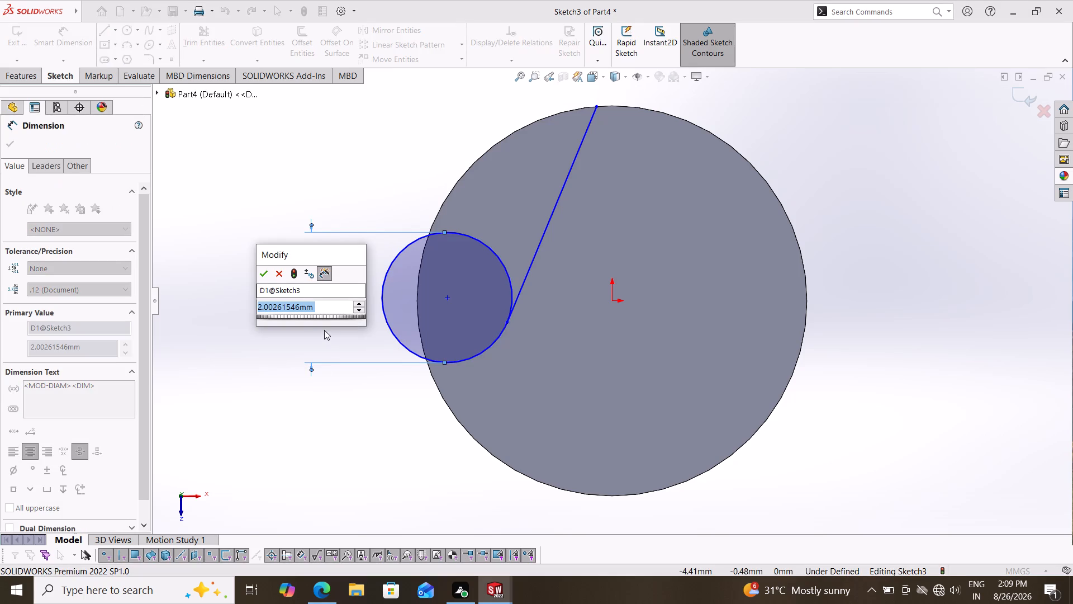
{"action": "key", "text": "2"}
{"action": "key", "text": "Return"}
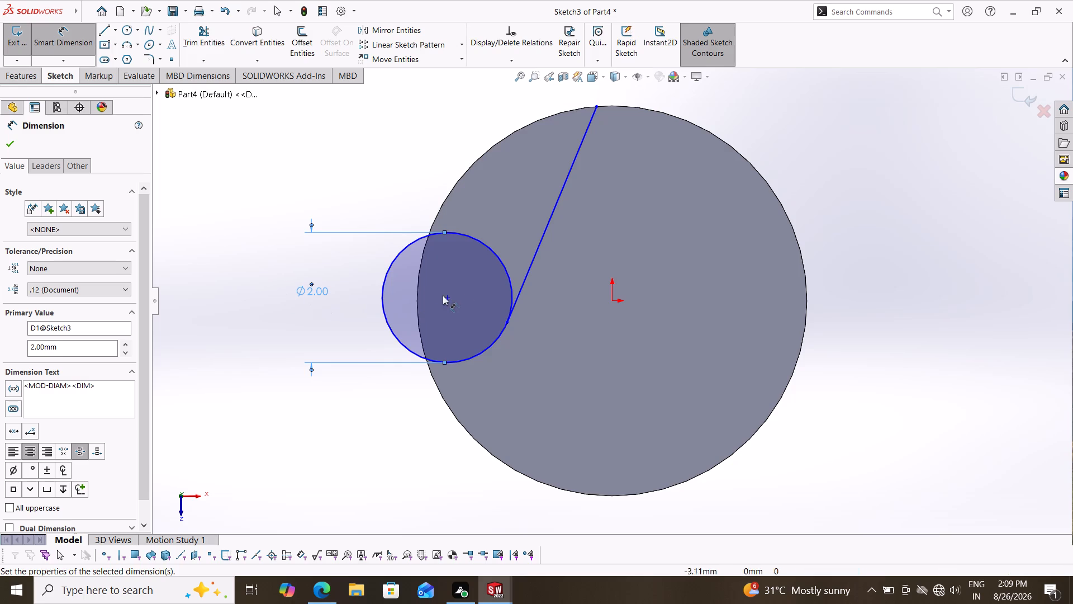
Dimension the horizontal distance between the origin and the line's rim endpoint as 0.5 mm.
{"action": "left_click", "coordinate": [614, 300]}
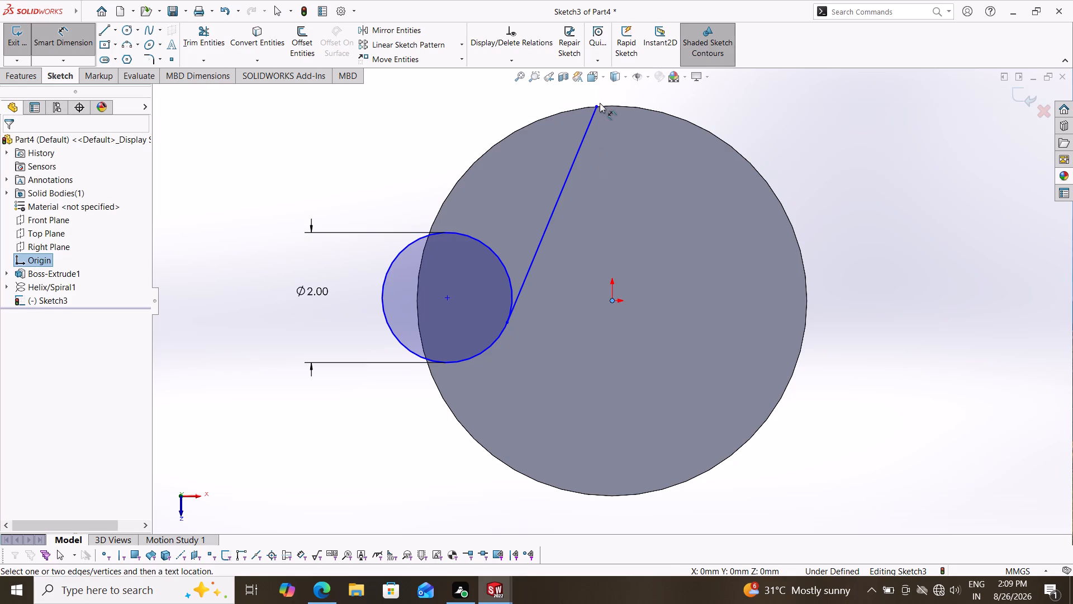
{"action": "left_click", "coordinate": [597, 105]}
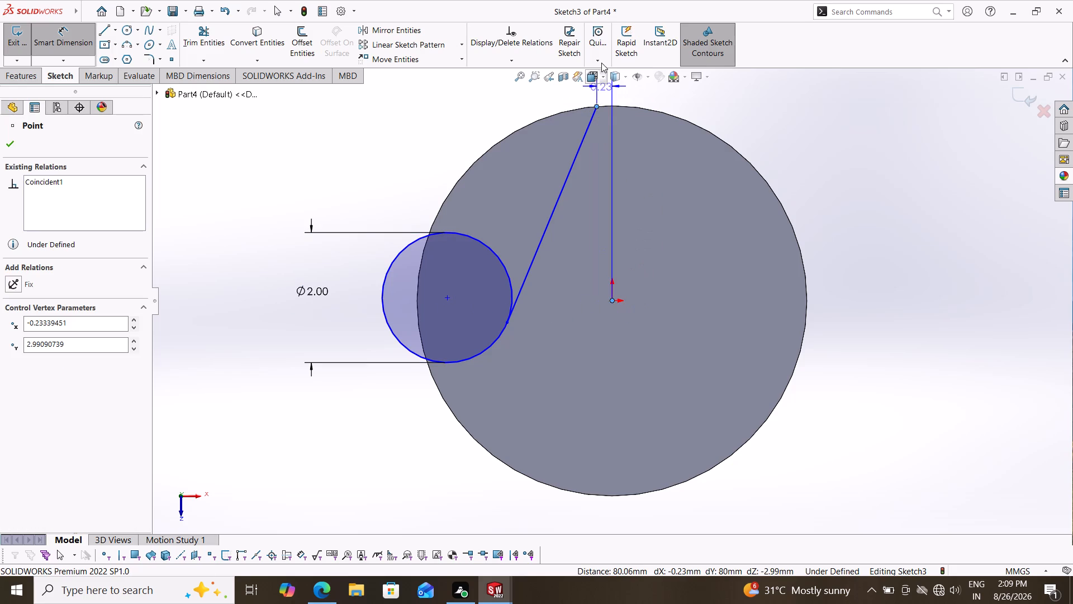
{"action": "left_click", "coordinate": [599, 90]}
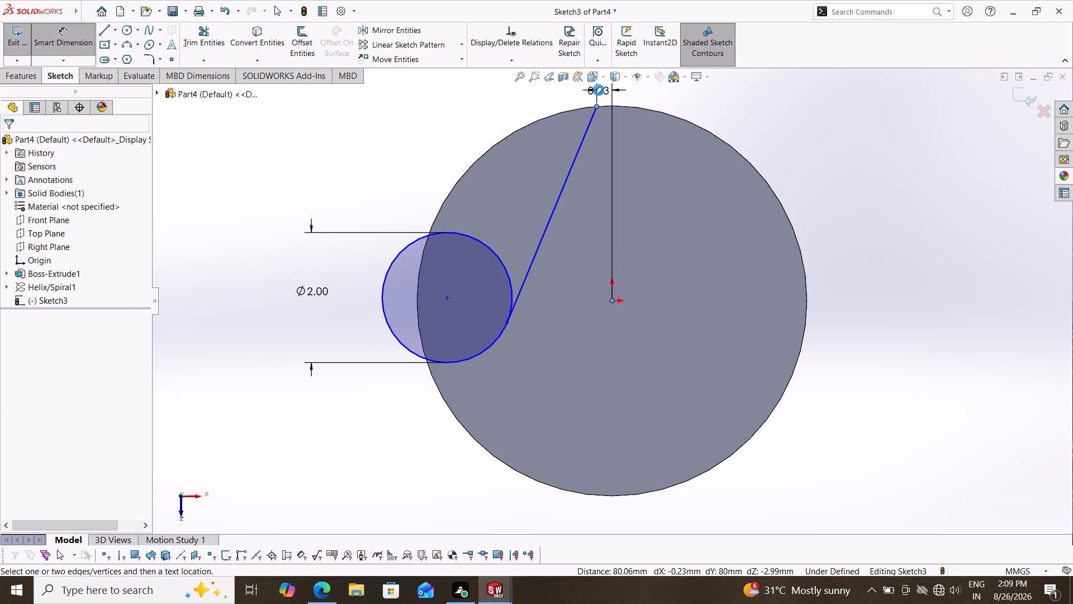
{"action": "type", "text": "0.5"}
{"action": "key", "text": "Return"}
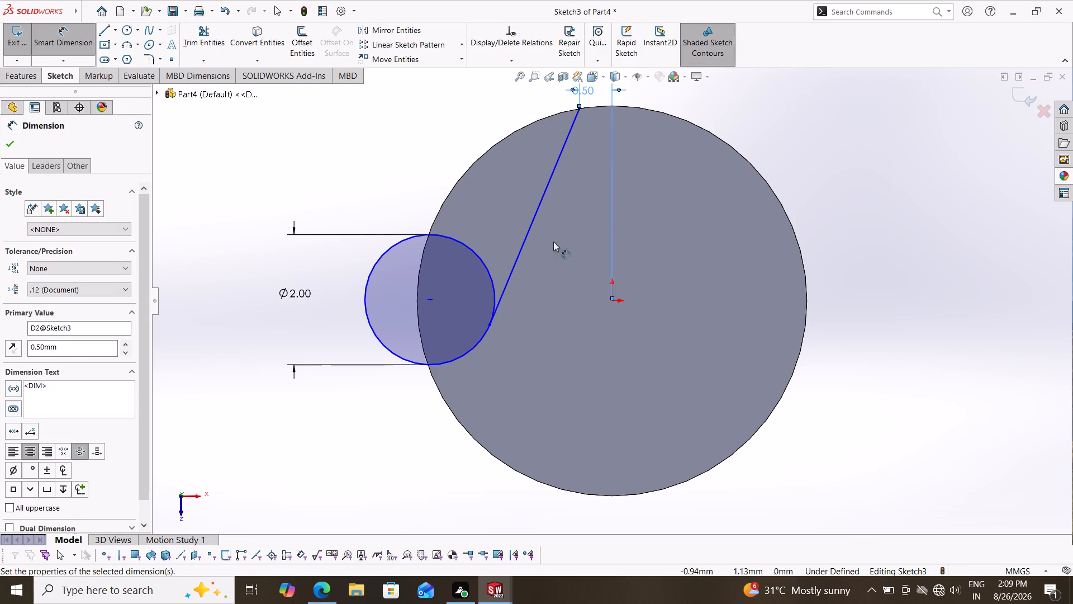
{"action": "left_click", "coordinate": [613, 296]}
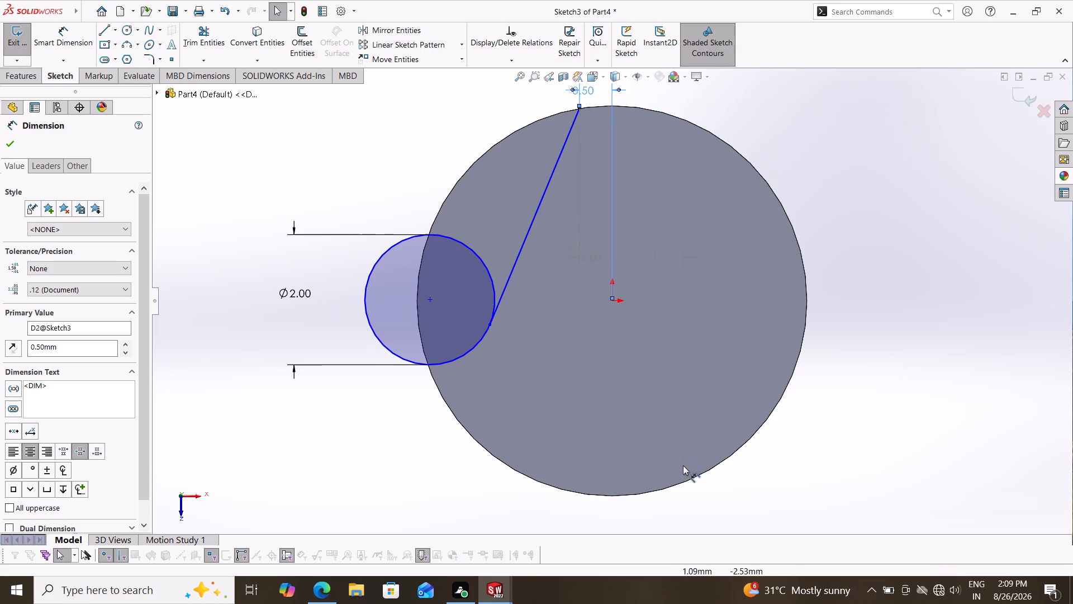
{"action": "key", "text": "Escape"}
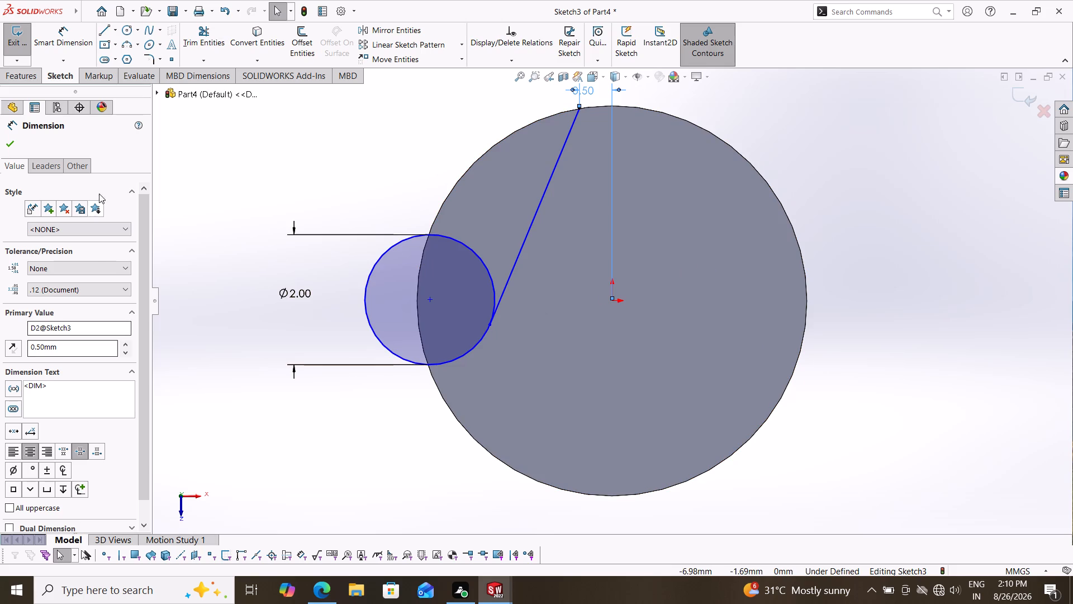
Dimension the horizontal distance between the small circle's centre and the origin as 2.5 mm.
{"action": "left_click_drag", "start_coordinate": [49, 36], "coordinate": [54, 37]}
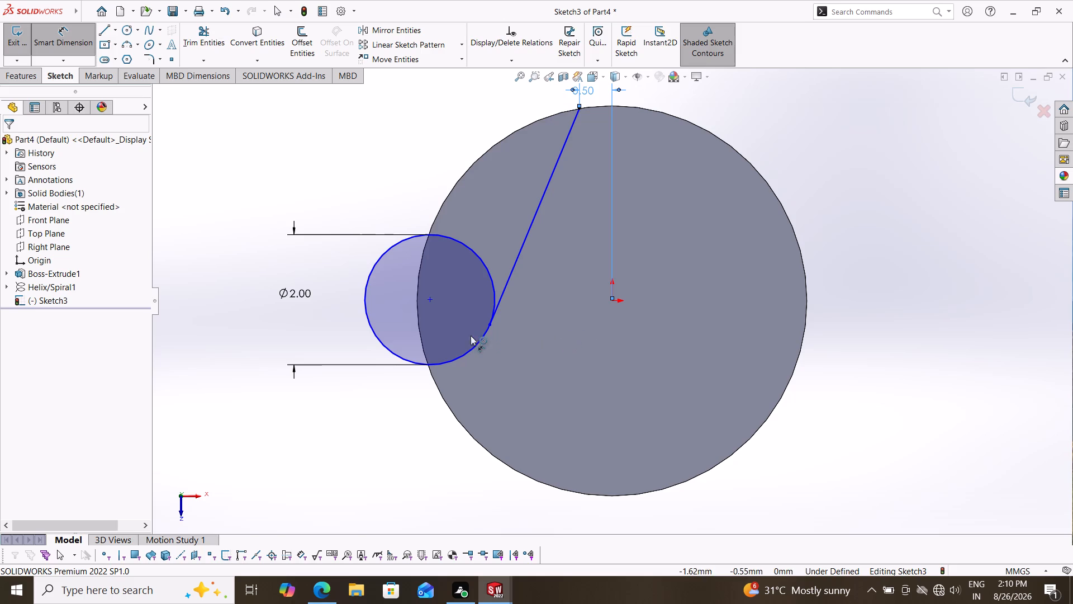
{"action": "left_click", "coordinate": [430, 298]}
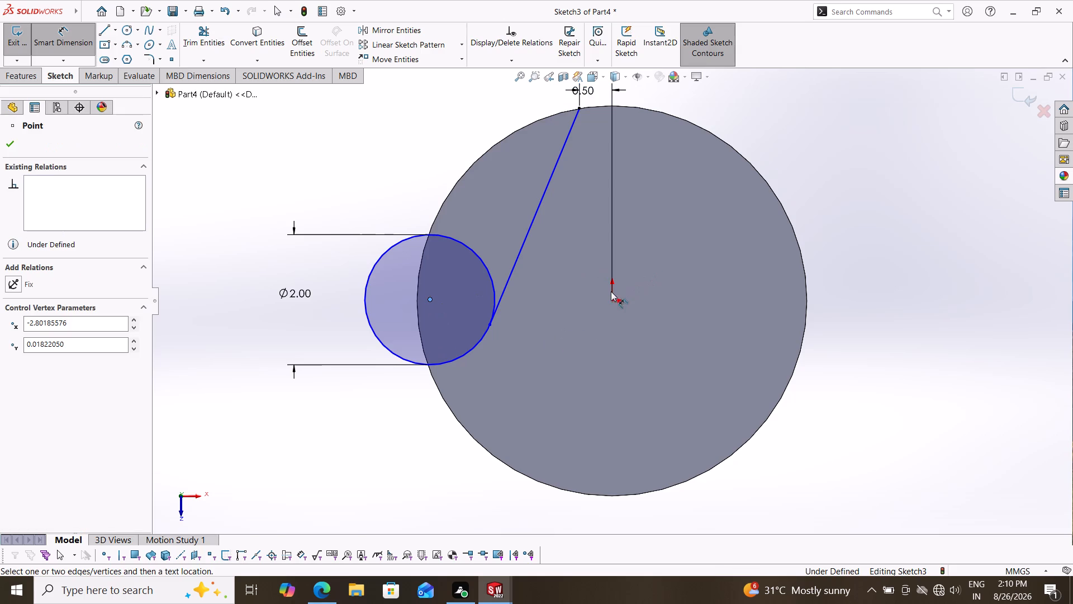
{"action": "left_click", "coordinate": [610, 298]}
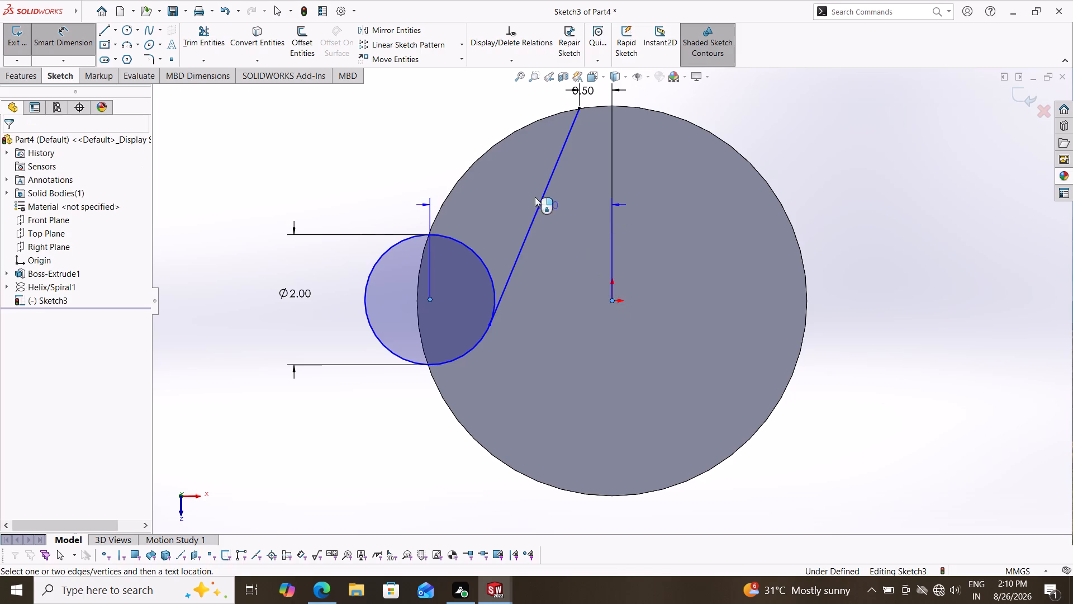
{"action": "left_click", "coordinate": [493, 109]}
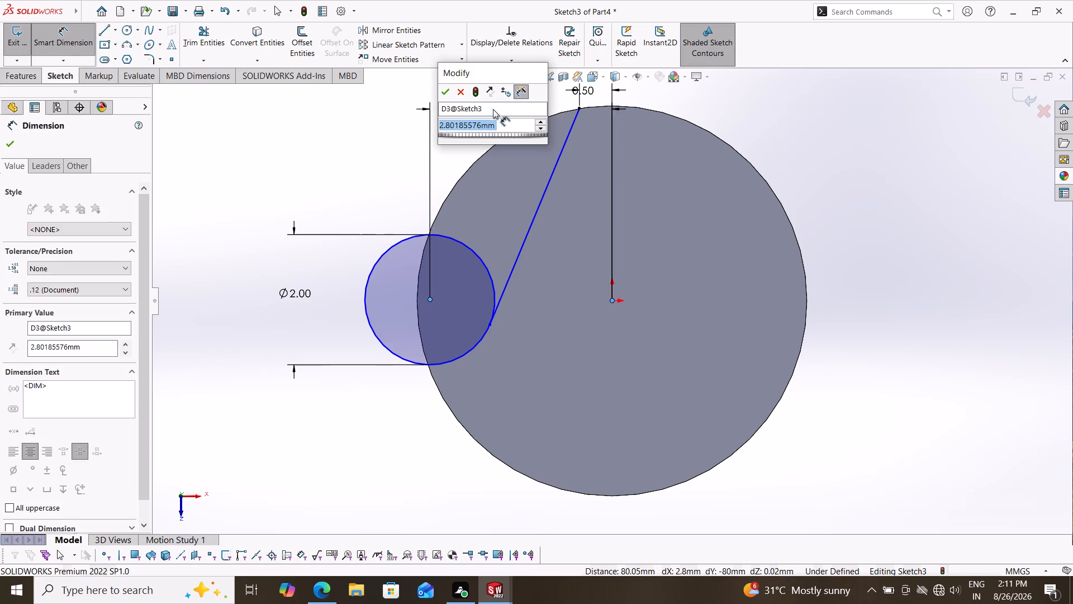
{"action": "type", "text": "2.5"}
{"action": "key", "text": "Return"}
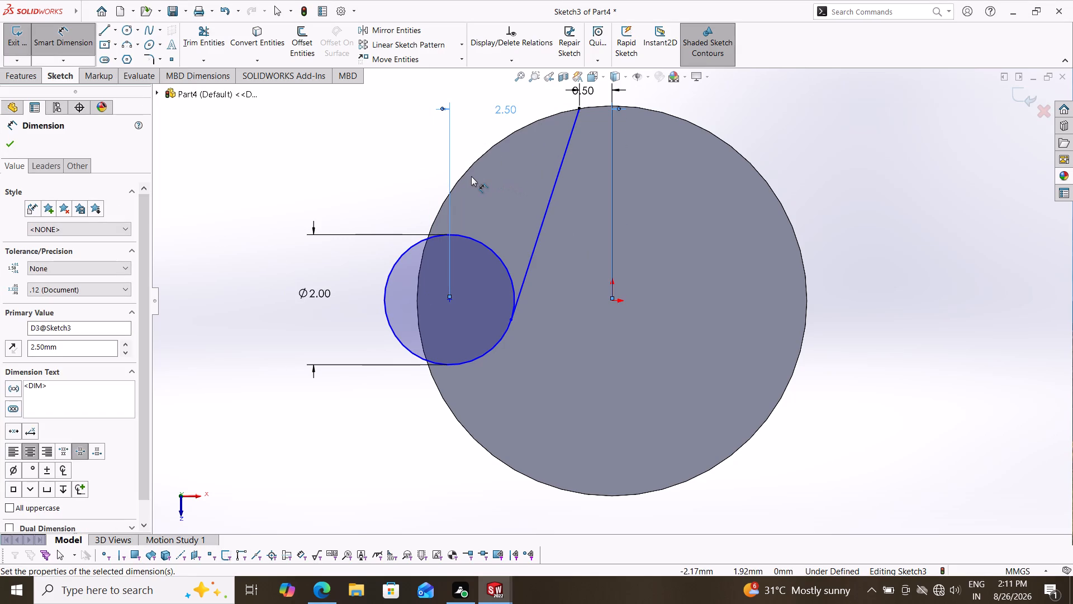
{"action": "key", "text": "Escape"}
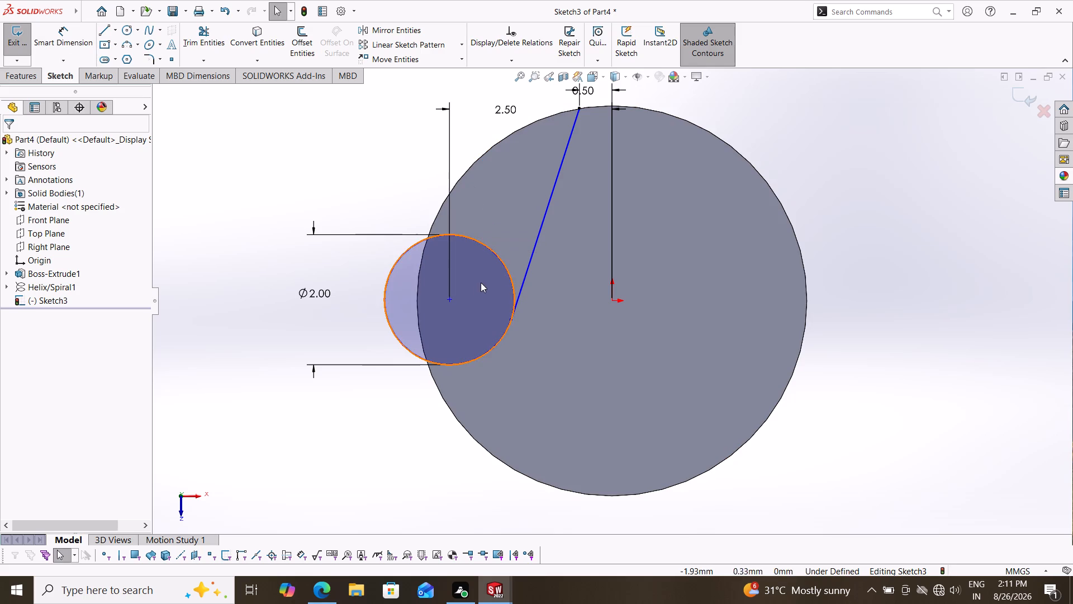
Add a horizontal relation between the small circle's centre and the origin, and exit the sketch.
{"action": "left_click", "coordinate": [448, 300], "text": "shift"}
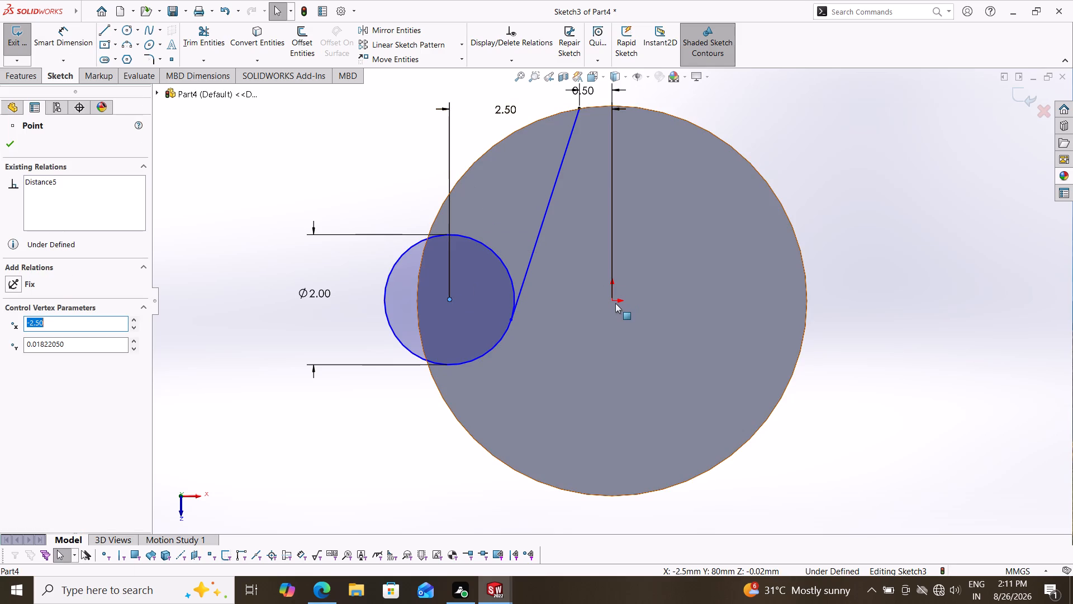
{"action": "left_click", "coordinate": [611, 300], "text": "shift"}
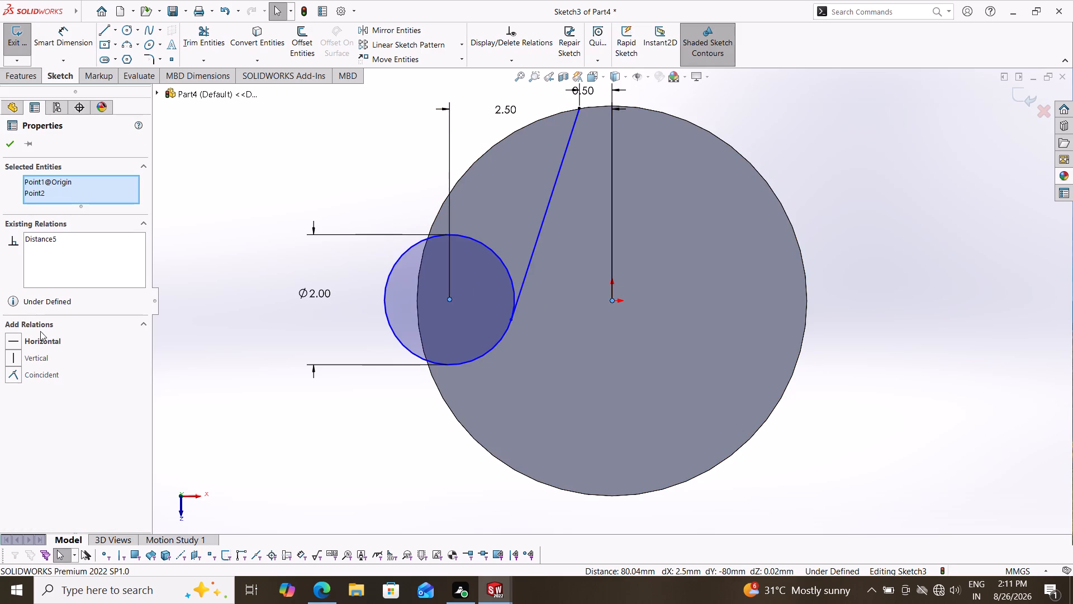
{"action": "left_click", "coordinate": [34, 341]}
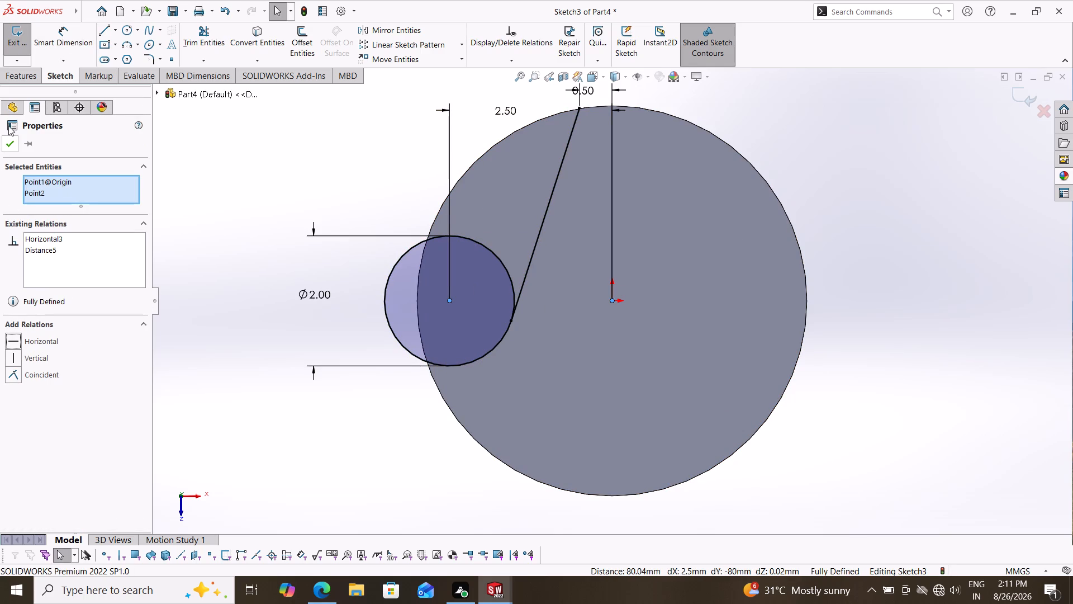
{"action": "left_click", "coordinate": [8, 138]}
{"action": "key", "text": "Escape"}
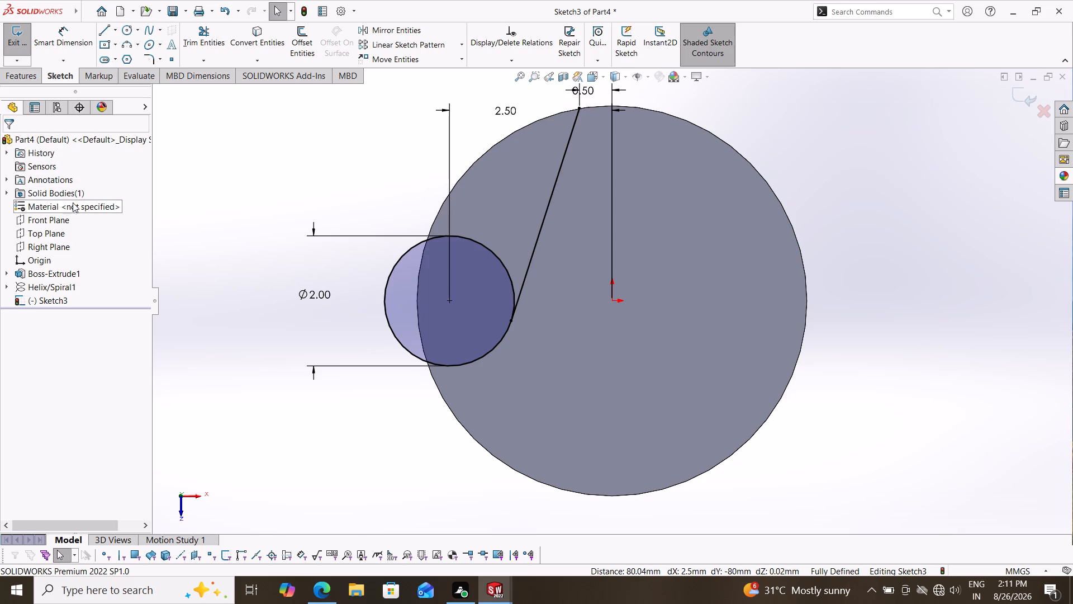
{"action": "left_click", "coordinate": [23, 81]}
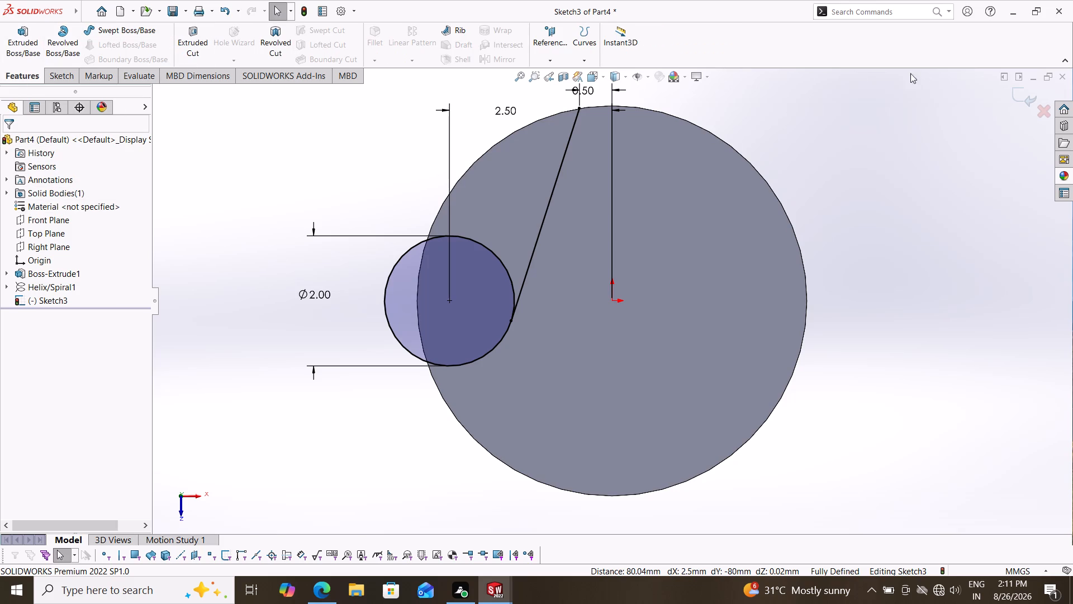
{"action": "left_click", "coordinate": [1019, 91]}
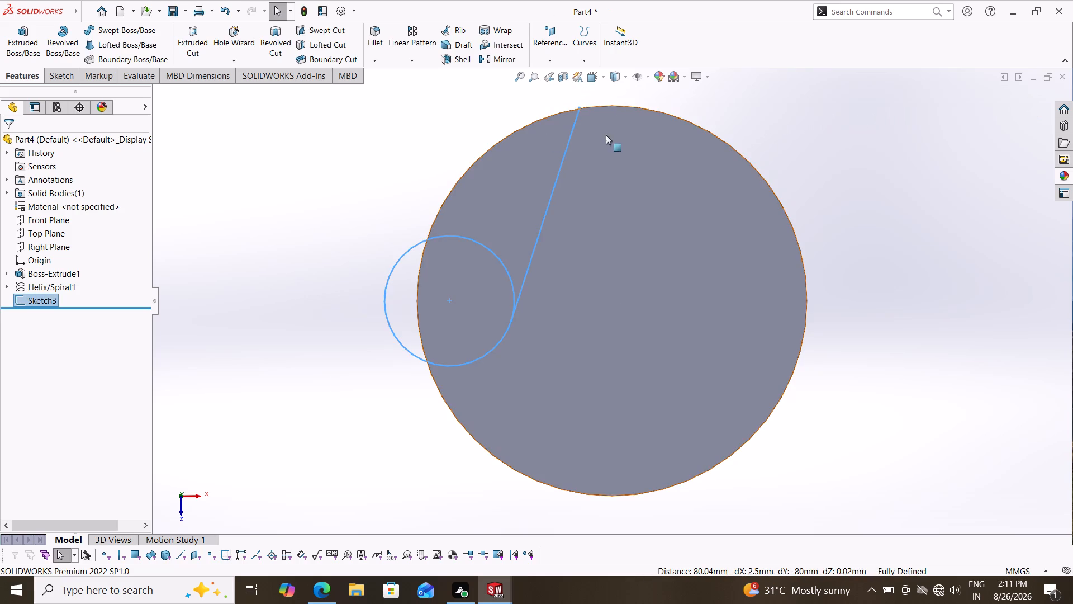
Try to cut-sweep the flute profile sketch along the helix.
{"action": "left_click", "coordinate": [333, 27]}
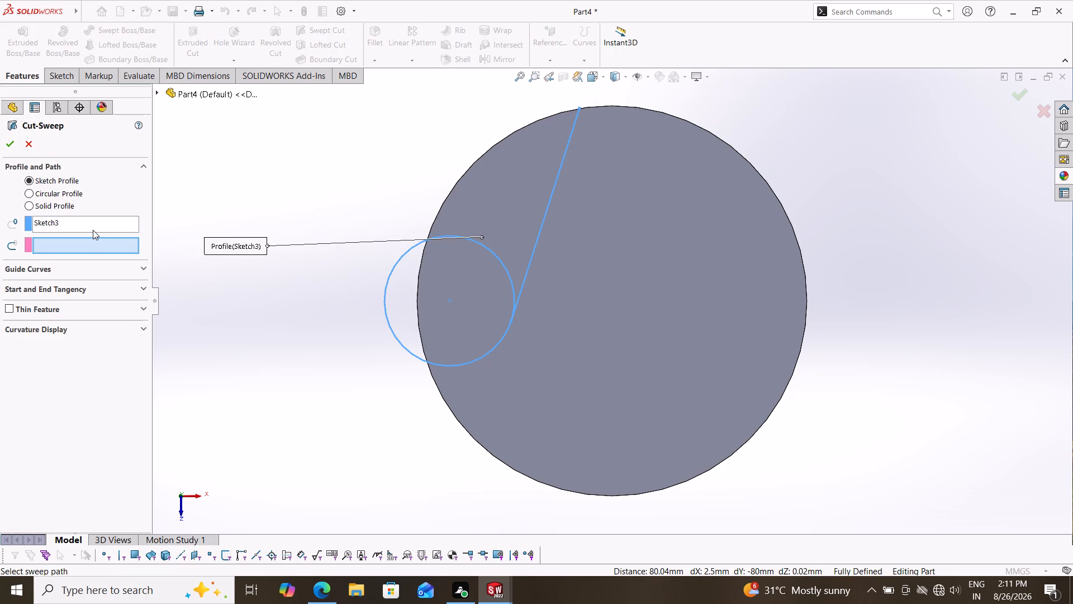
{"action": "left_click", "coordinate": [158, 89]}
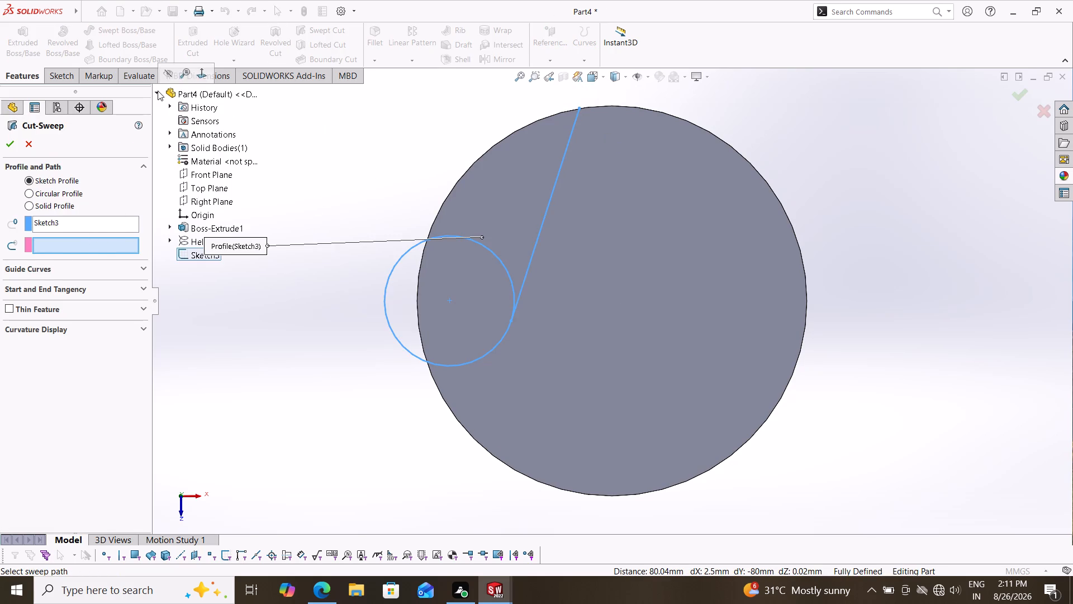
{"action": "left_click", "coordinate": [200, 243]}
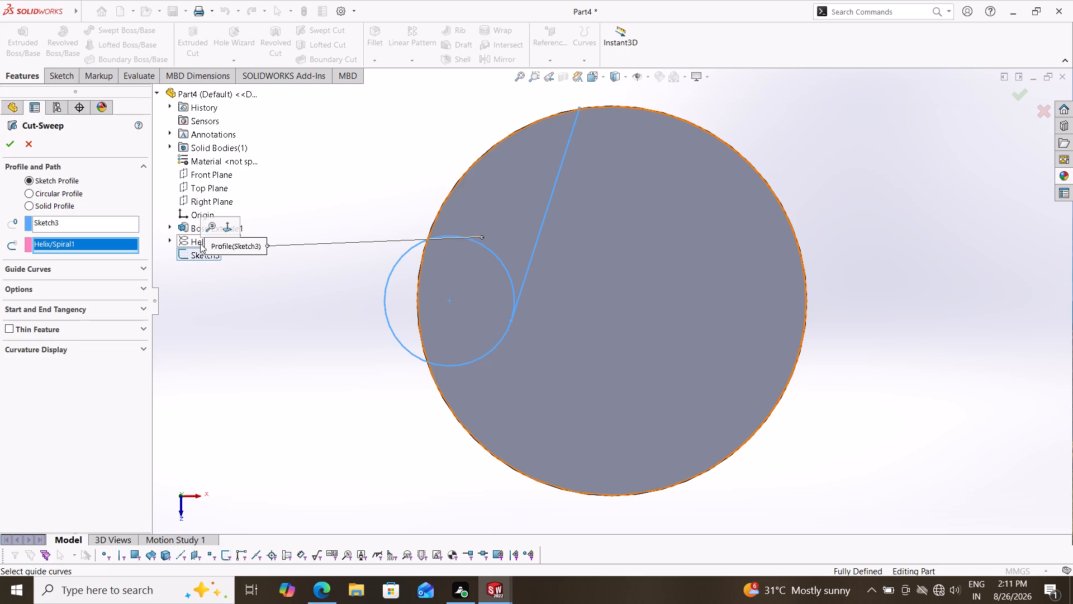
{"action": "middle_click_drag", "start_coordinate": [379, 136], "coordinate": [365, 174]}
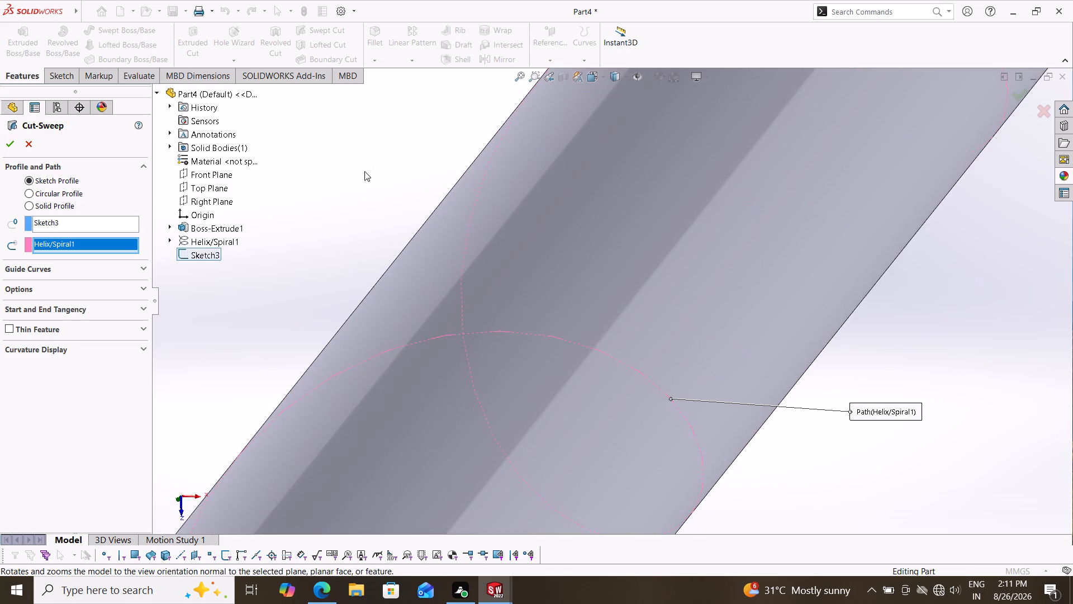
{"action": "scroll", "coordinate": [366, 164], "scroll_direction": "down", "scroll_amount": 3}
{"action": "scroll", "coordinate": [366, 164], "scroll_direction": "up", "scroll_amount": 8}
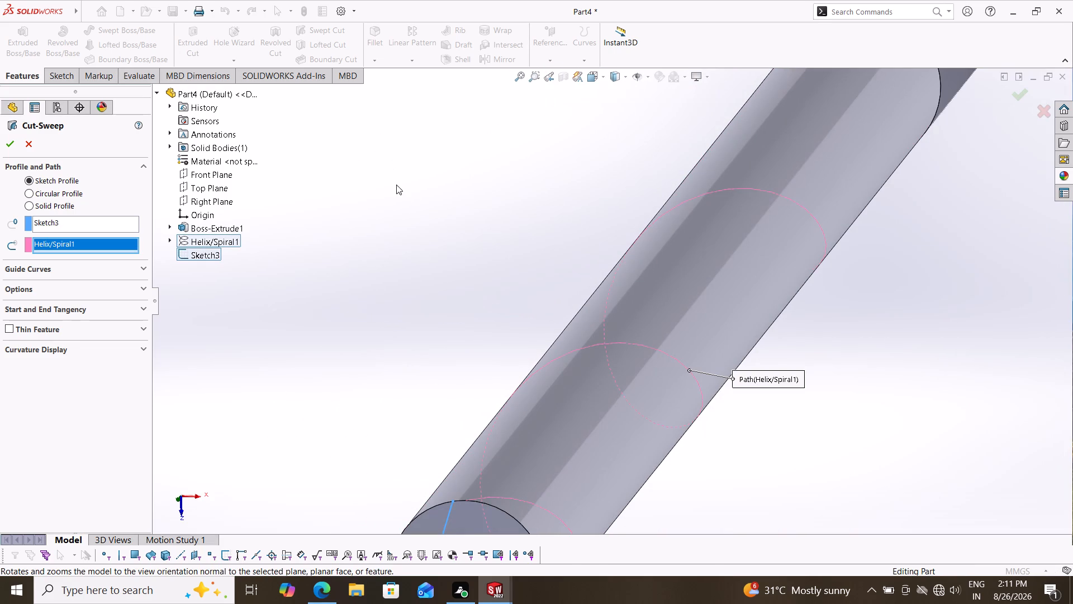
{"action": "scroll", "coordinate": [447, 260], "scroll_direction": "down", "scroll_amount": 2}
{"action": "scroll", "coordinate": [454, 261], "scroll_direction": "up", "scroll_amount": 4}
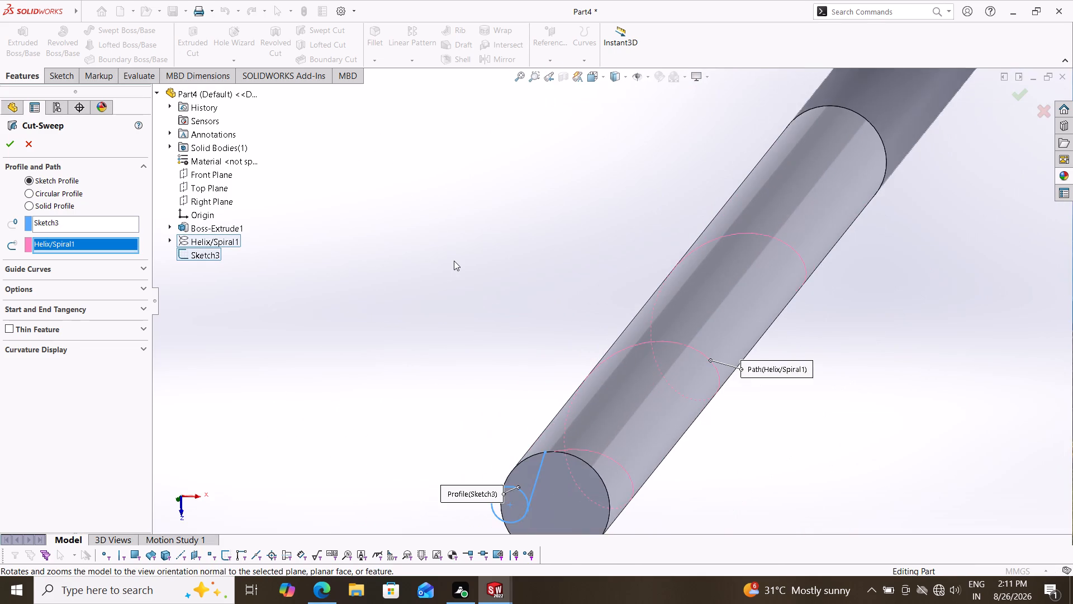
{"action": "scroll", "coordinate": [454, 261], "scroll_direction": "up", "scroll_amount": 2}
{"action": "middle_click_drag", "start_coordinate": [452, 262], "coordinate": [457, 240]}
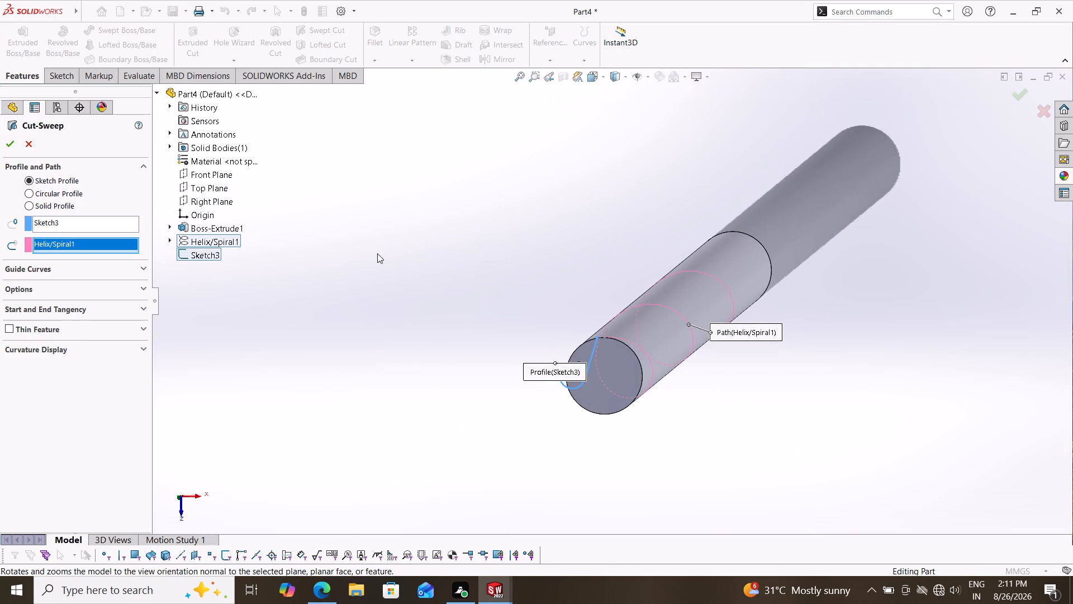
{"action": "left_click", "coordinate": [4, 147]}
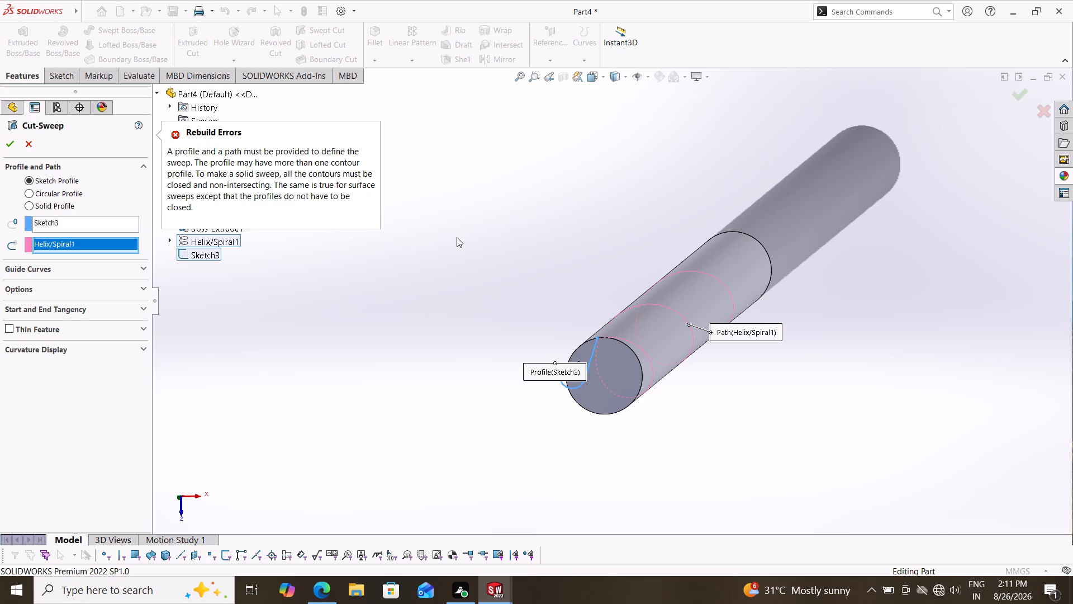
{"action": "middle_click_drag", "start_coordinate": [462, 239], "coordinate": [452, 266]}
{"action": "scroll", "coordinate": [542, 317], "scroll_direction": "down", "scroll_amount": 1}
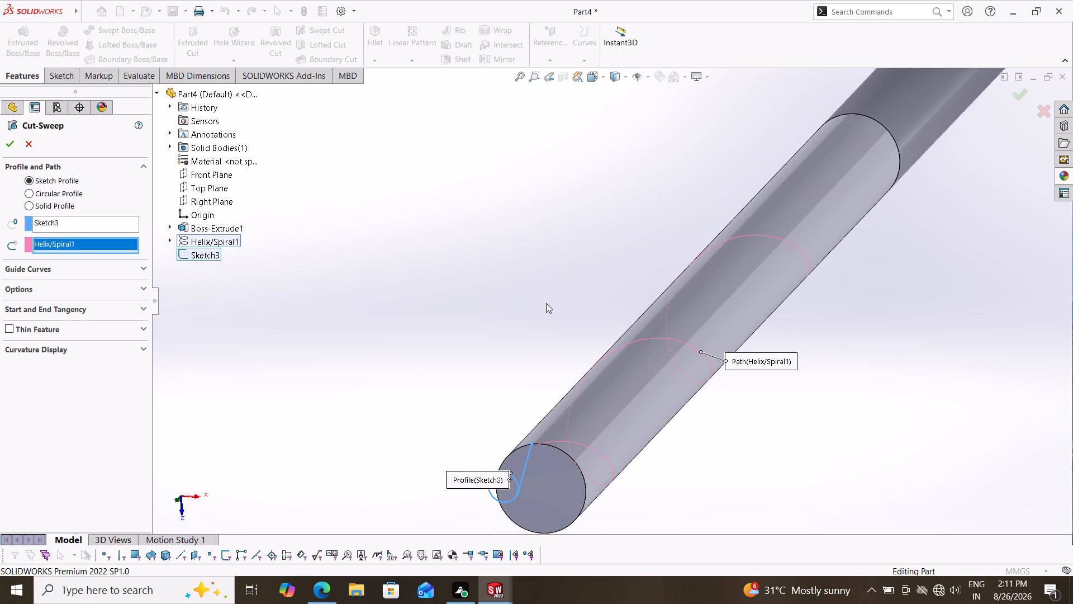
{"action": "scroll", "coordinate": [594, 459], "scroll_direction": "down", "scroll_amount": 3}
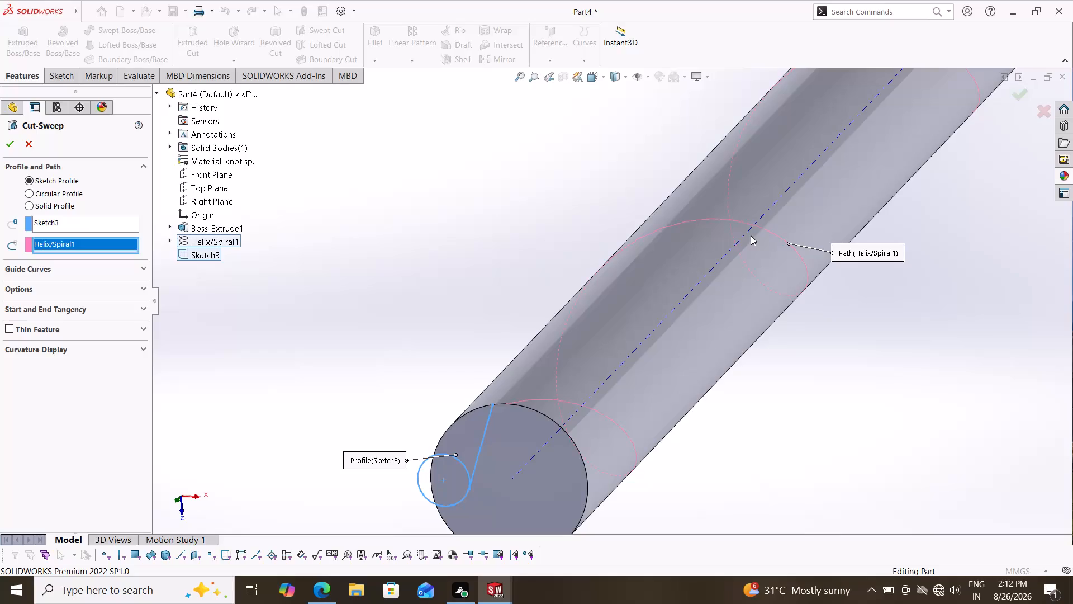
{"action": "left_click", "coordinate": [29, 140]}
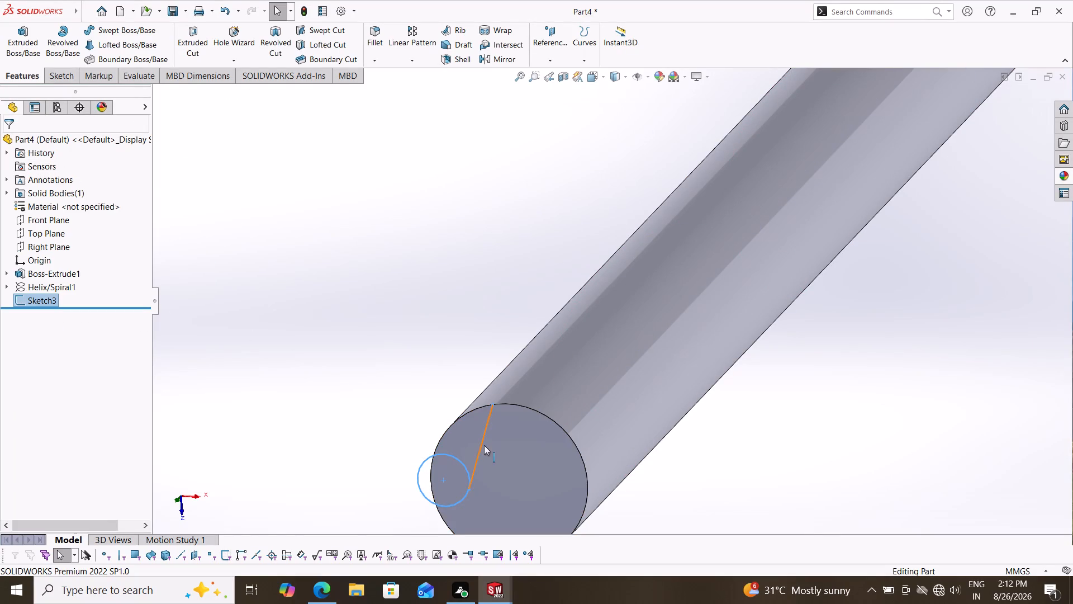
Reopen the flute profile sketch and convert the cylinder's circular end edge into a sketch circle.
{"action": "left_click", "coordinate": [470, 476]}
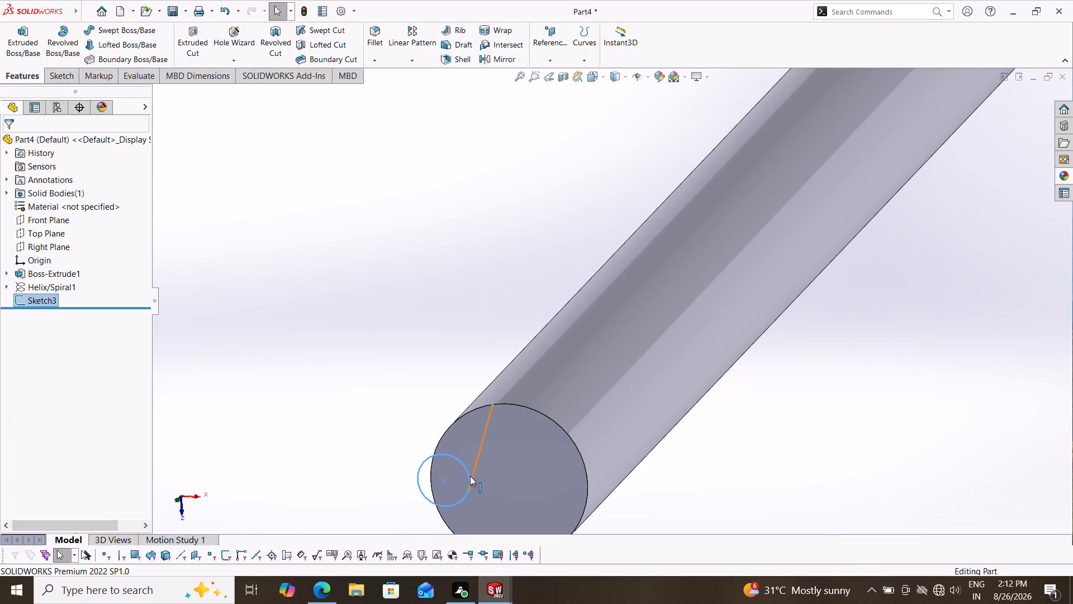
{"action": "left_click", "coordinate": [507, 426]}
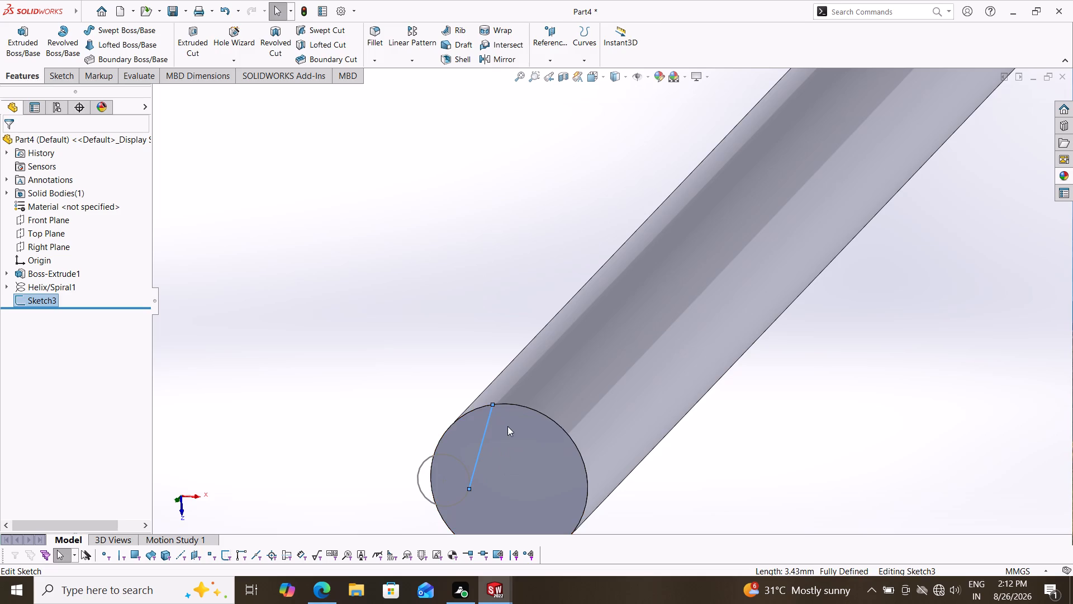
{"action": "scroll", "coordinate": [820, 159], "scroll_direction": "down", "scroll_amount": 2}
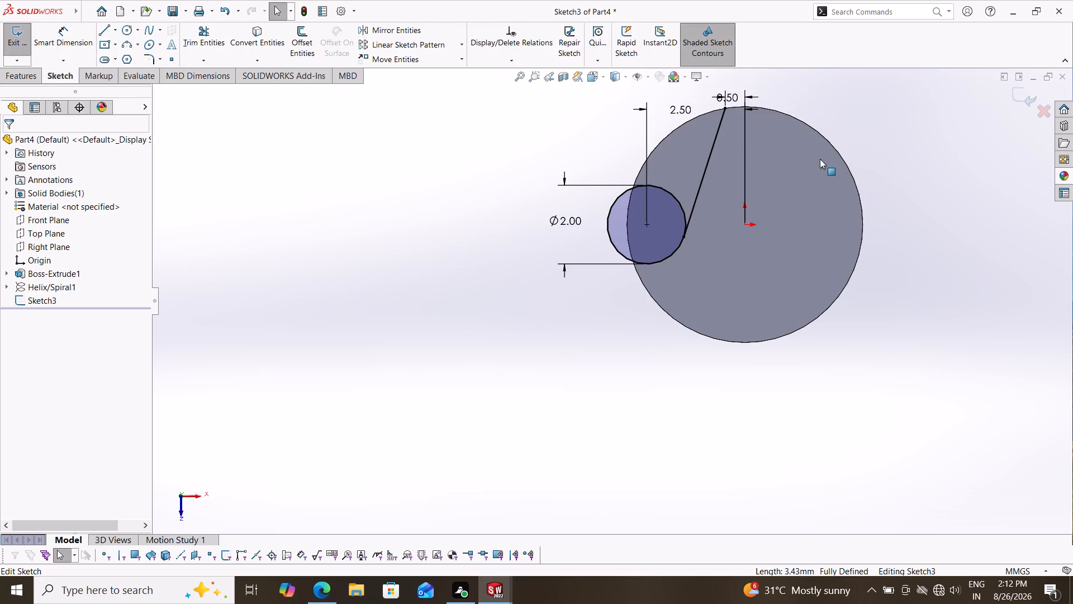
{"action": "scroll", "coordinate": [811, 161], "scroll_direction": "down", "scroll_amount": 1}
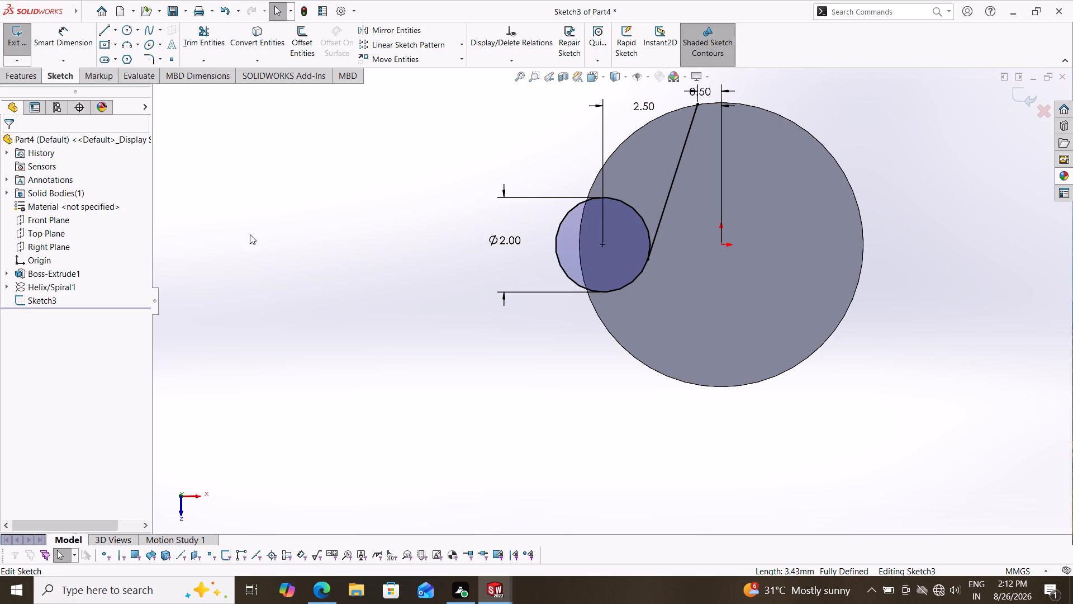
{"action": "left_click", "coordinate": [31, 74]}
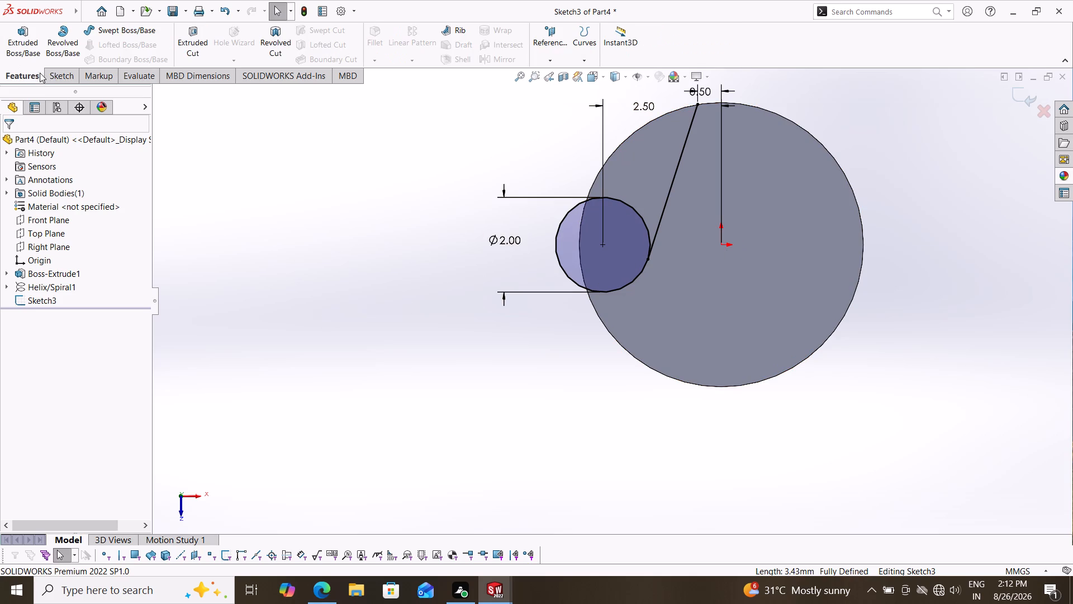
{"action": "left_click", "coordinate": [66, 78]}
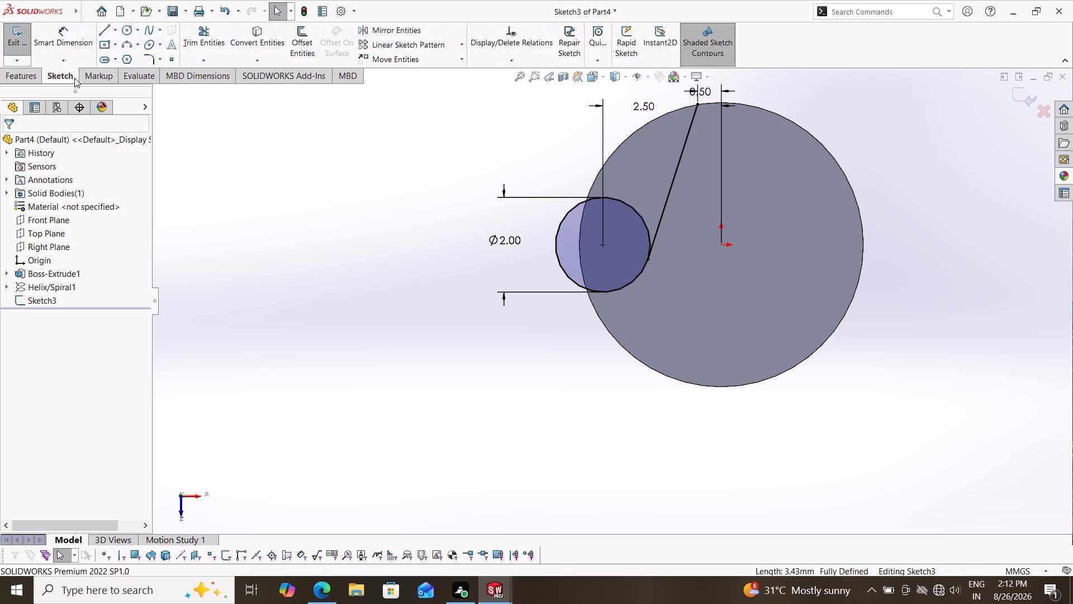
{"action": "left_click", "coordinate": [263, 43]}
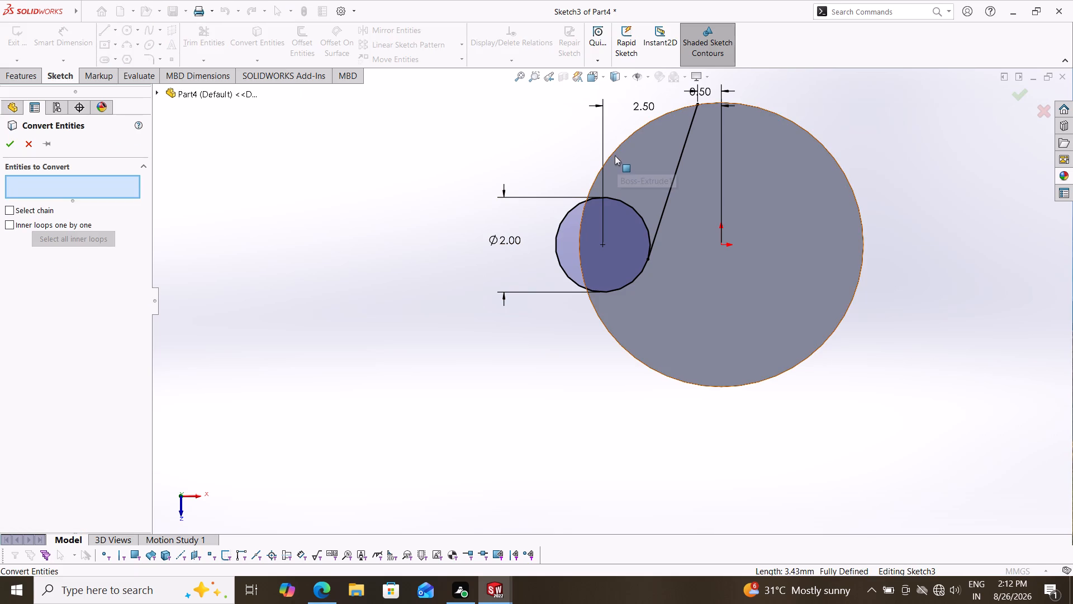
{"action": "left_click", "coordinate": [612, 154]}
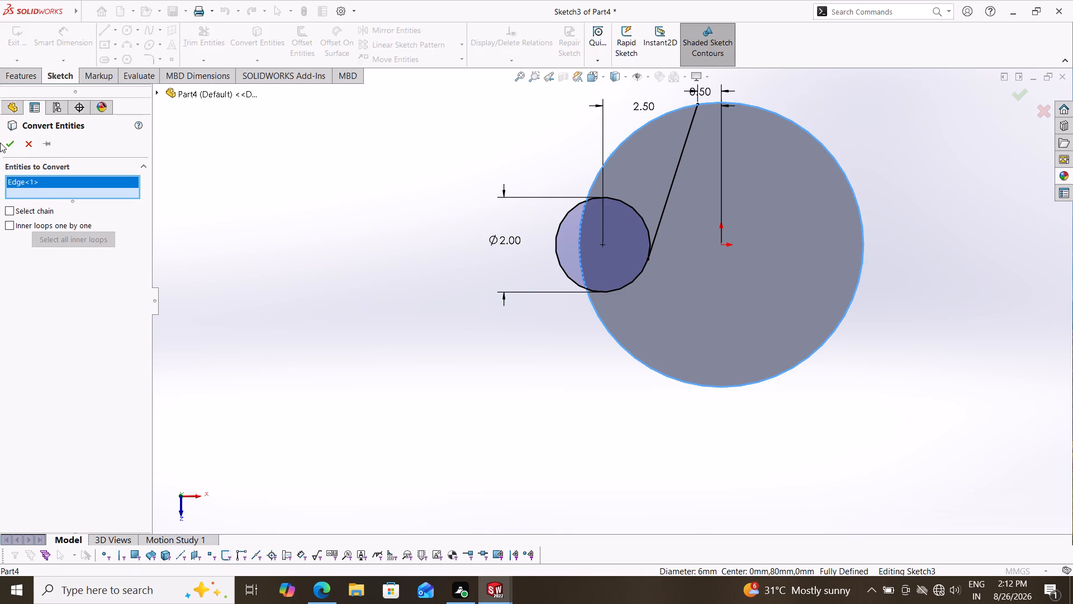
{"action": "left_click", "coordinate": [6, 141]}
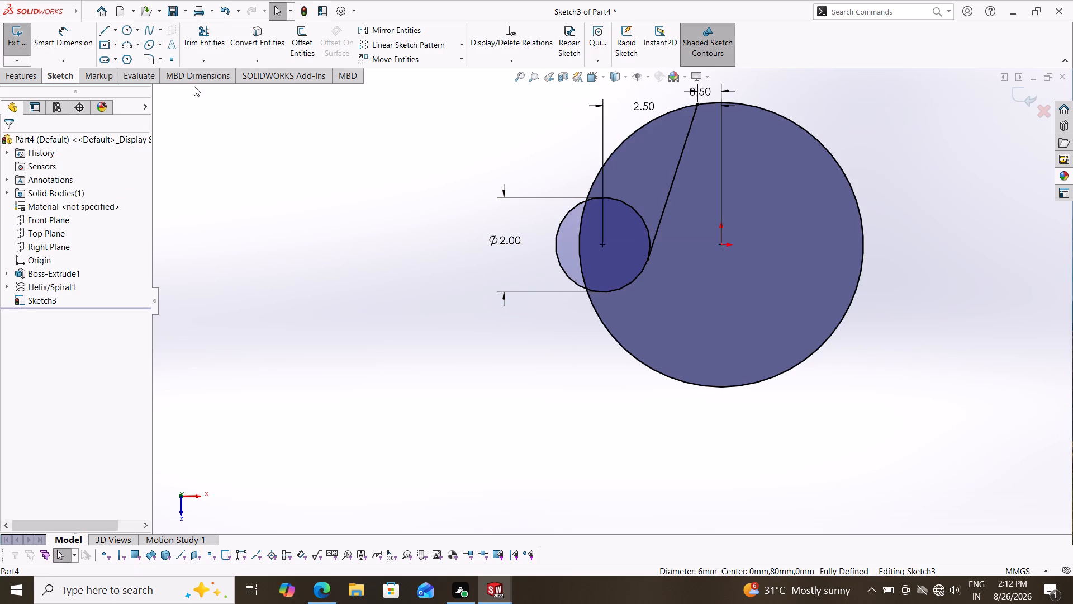
Trim away the arc of the converted large circle that lies inside the 2 mm circle.
{"action": "left_click", "coordinate": [210, 43]}
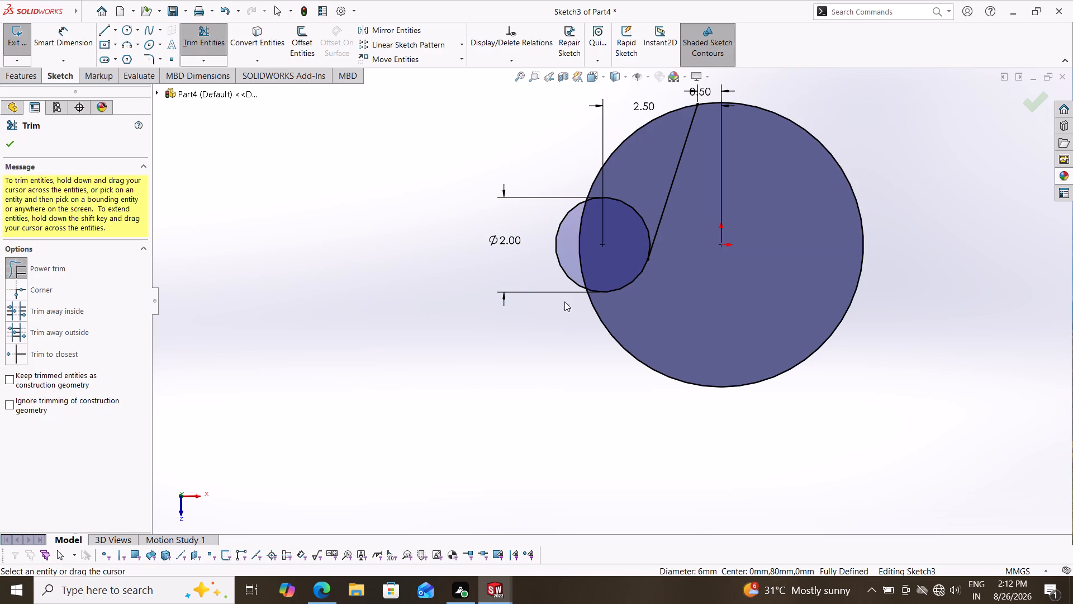
{"action": "left_click_drag", "start_coordinate": [568, 242], "coordinate": [582, 244]}
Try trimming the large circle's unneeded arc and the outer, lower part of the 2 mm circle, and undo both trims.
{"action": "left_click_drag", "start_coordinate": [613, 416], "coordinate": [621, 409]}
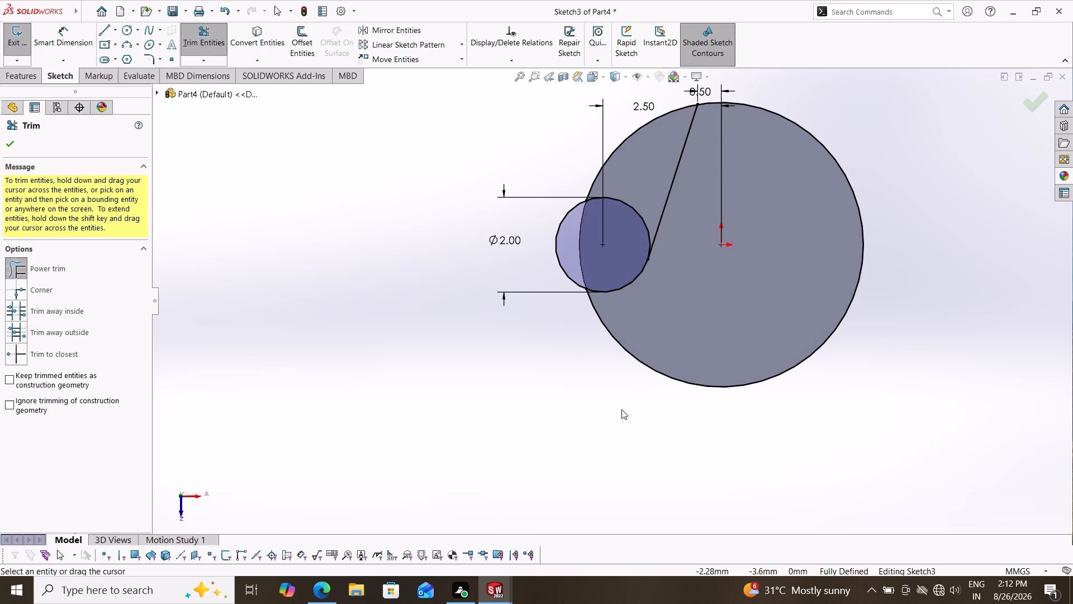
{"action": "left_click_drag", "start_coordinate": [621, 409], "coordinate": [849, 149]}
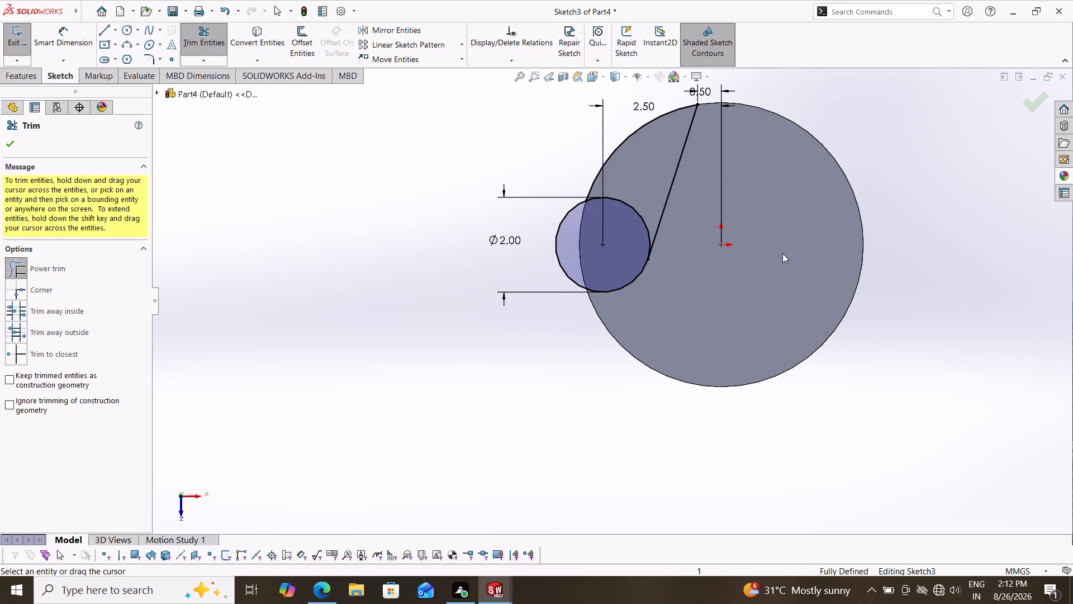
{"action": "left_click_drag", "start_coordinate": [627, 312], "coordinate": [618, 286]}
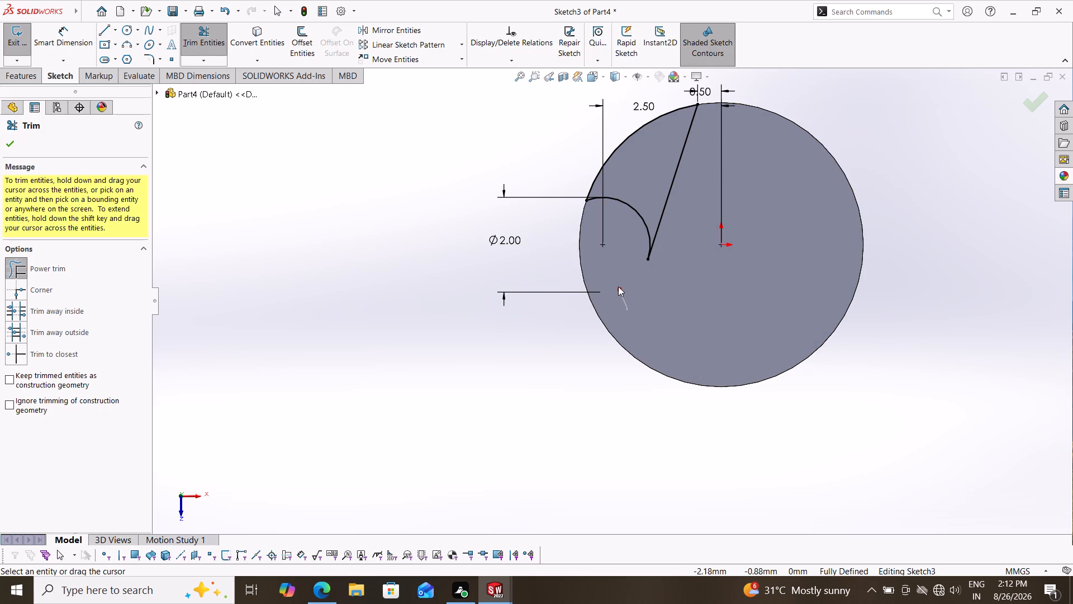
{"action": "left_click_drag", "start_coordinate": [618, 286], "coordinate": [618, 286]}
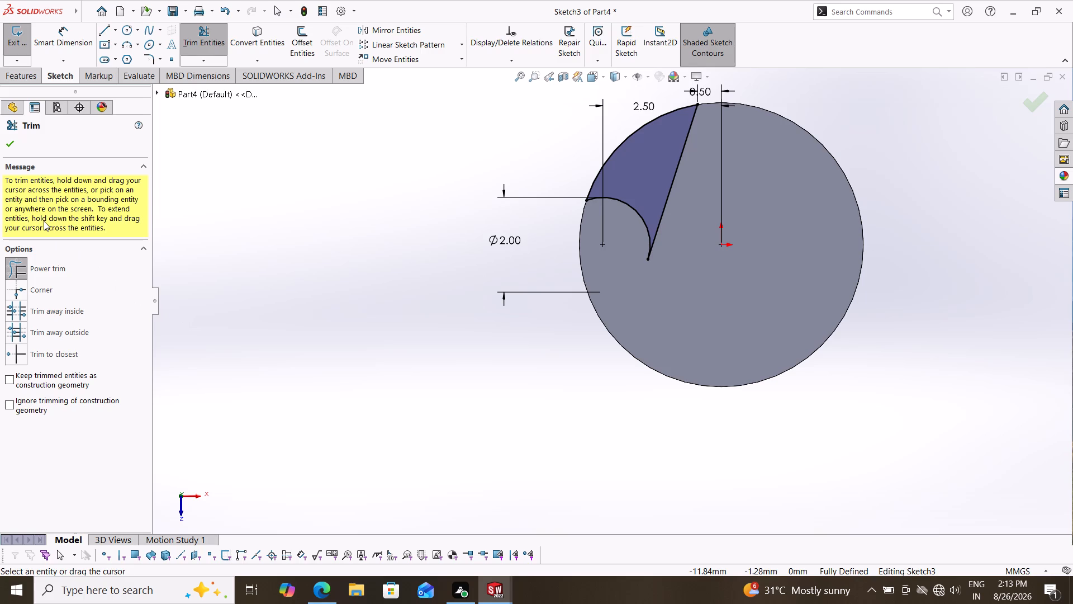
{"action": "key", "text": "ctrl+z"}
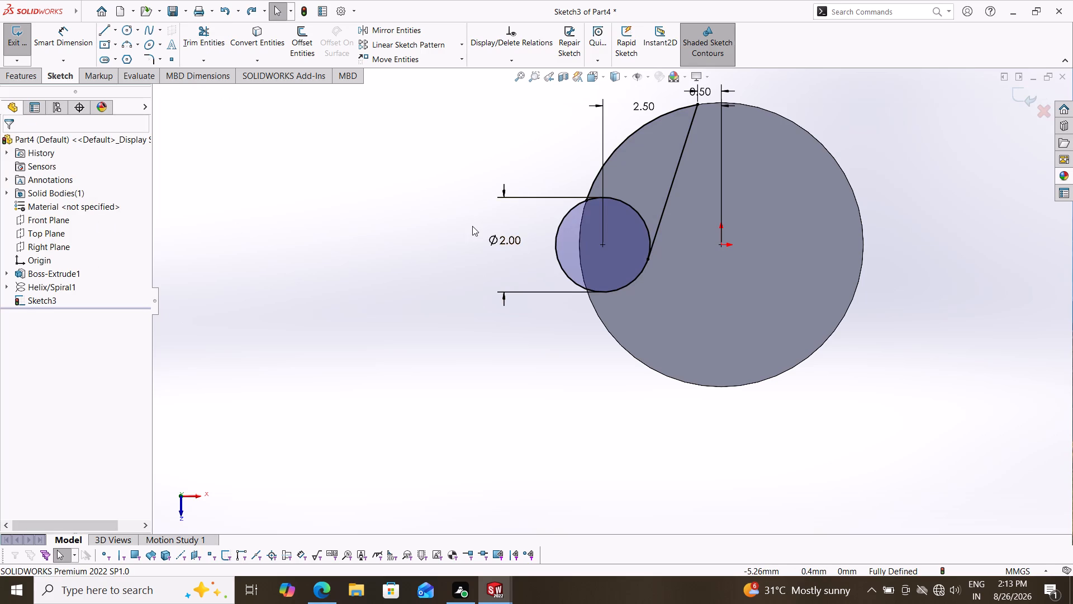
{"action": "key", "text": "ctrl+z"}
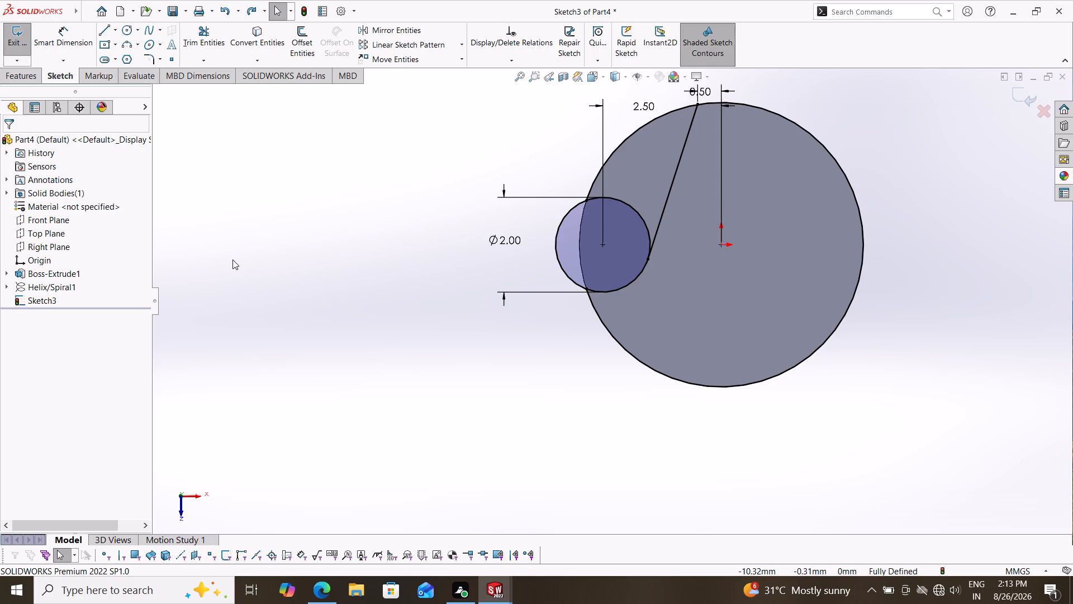
Trim the 2 mm circle's upper inner arc and the large circle's arc outside the flute, leaving one closed profile, and exit the sketch.
{"action": "left_click", "coordinate": [208, 35]}
{"action": "left_click_drag", "start_coordinate": [638, 177], "coordinate": [623, 214]}
{"action": "left_click_drag", "start_coordinate": [889, 315], "coordinate": [759, 339]}
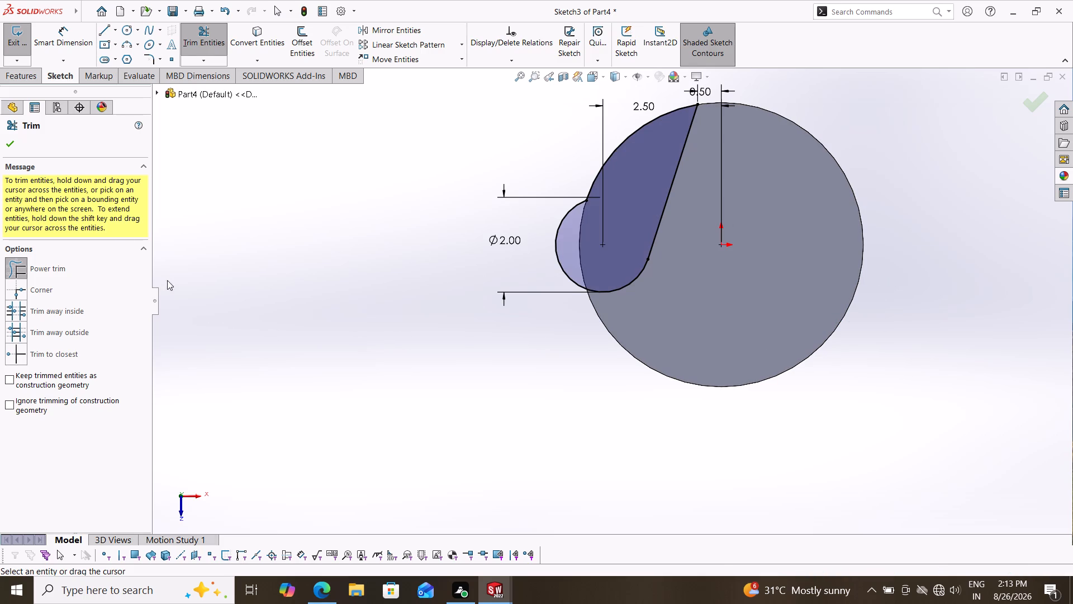
{"action": "left_click", "coordinate": [0, 142]}
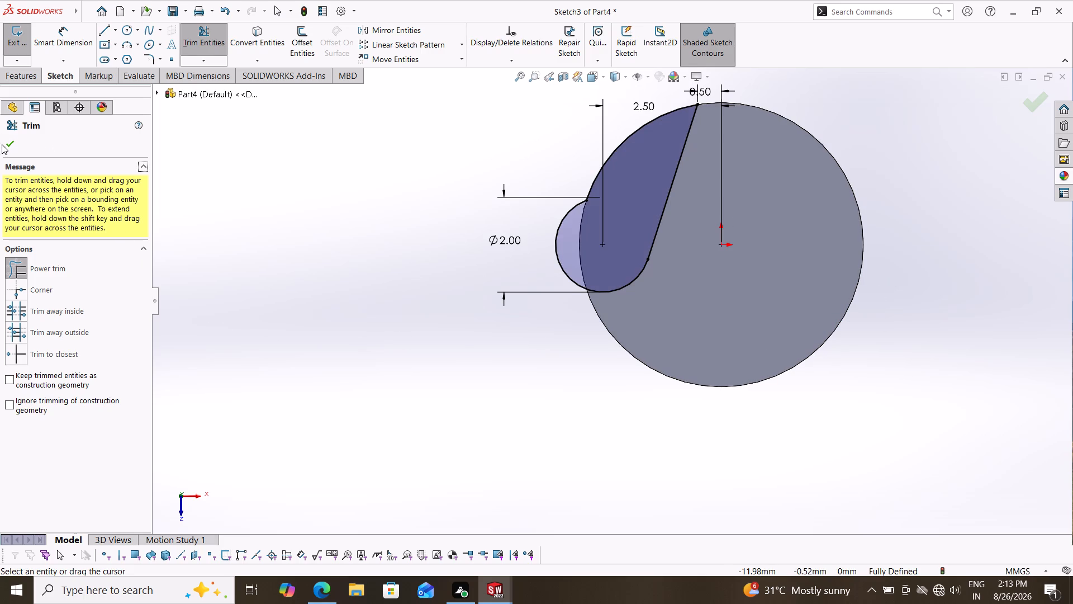
{"action": "left_click", "coordinate": [9, 144]}
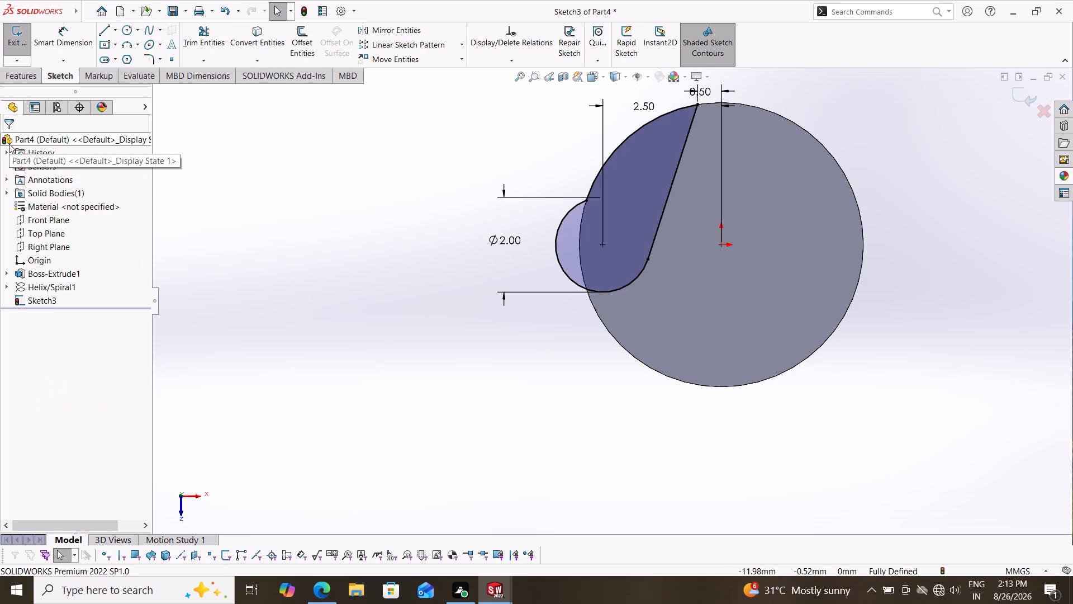
{"action": "left_click", "coordinate": [15, 76]}
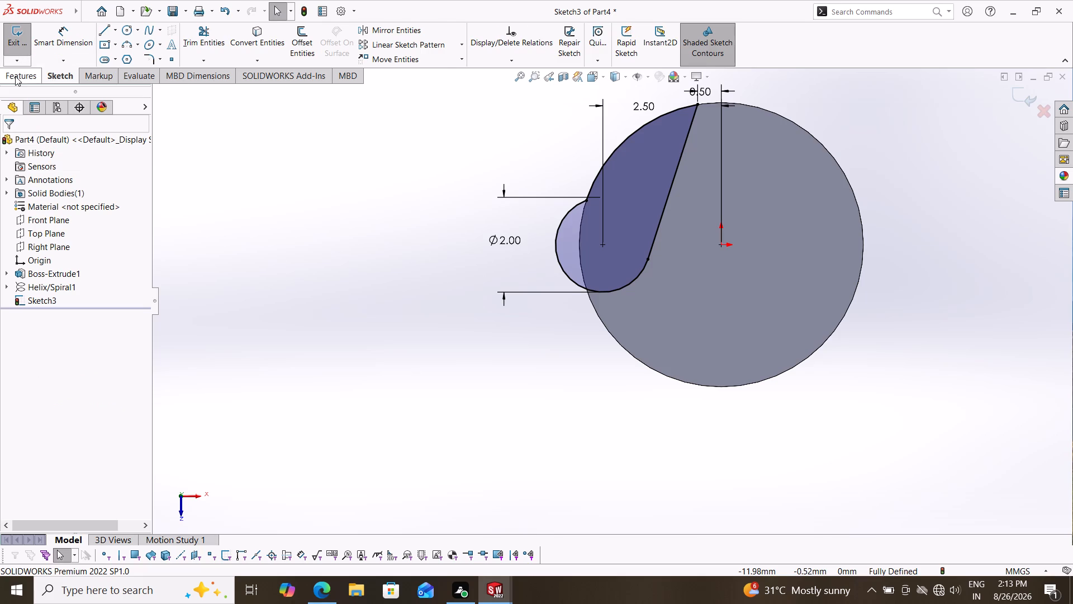
{"action": "left_click", "coordinate": [1029, 98]}
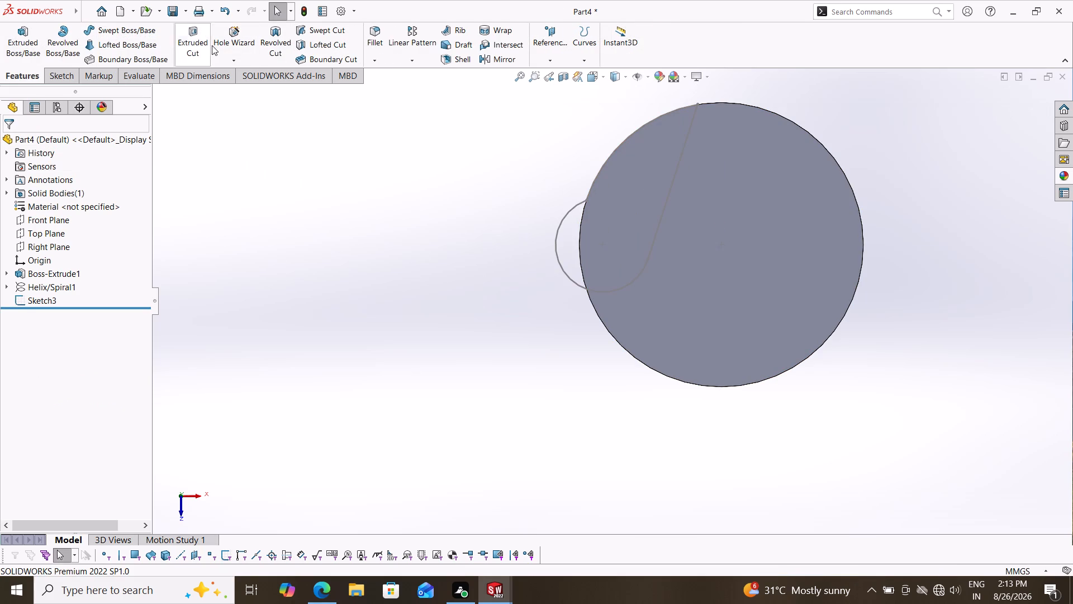
Cut-sweep the closed flute profile sketch along the helix through the cylinder.
{"action": "left_click", "coordinate": [334, 29]}
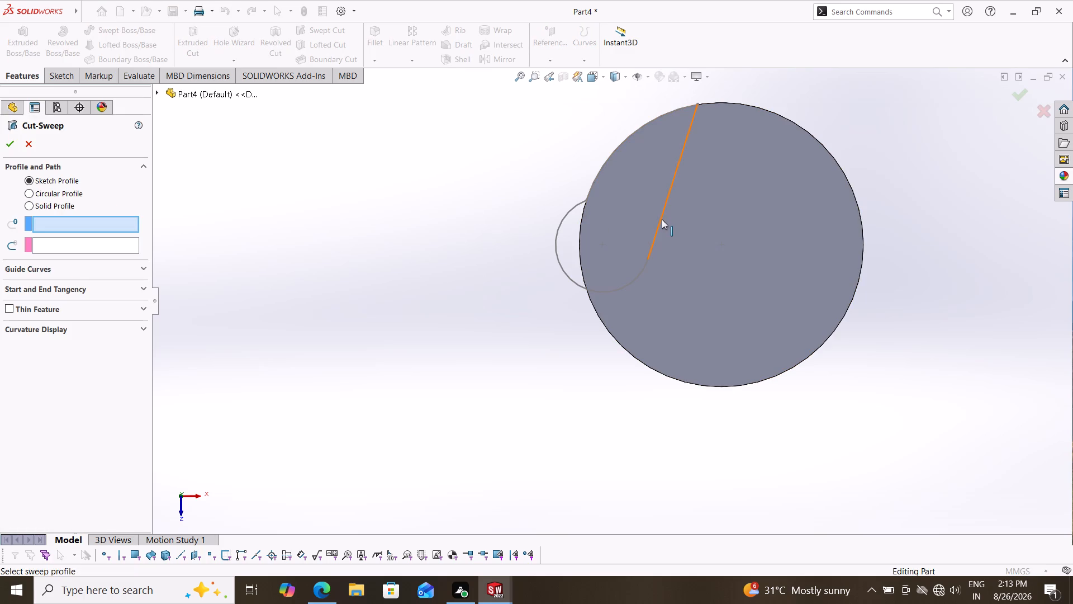
{"action": "left_click", "coordinate": [662, 219]}
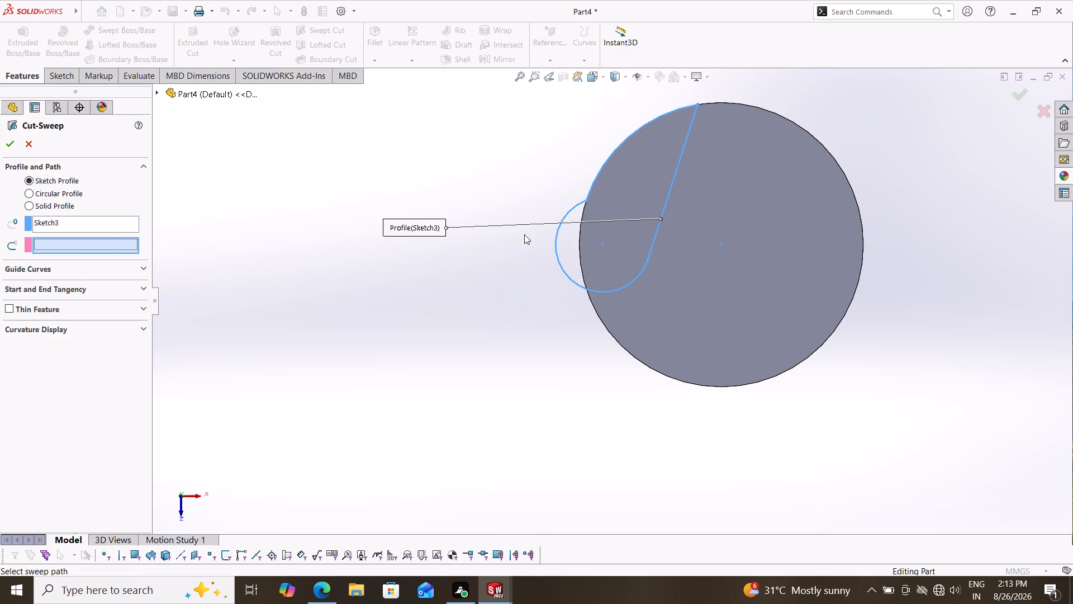
{"action": "left_click", "coordinate": [160, 89]}
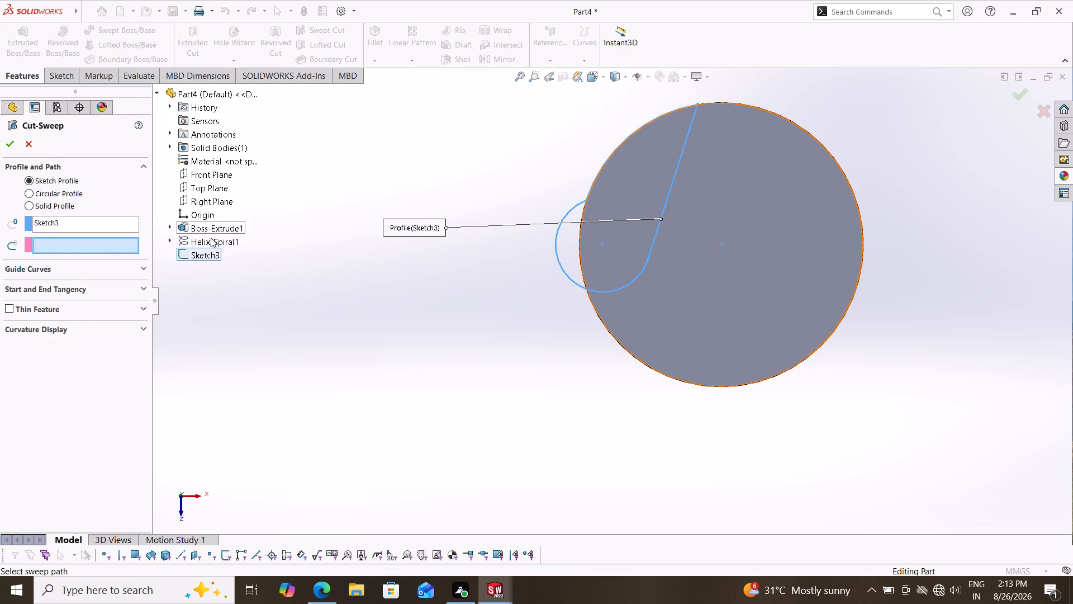
{"action": "left_click", "coordinate": [211, 238]}
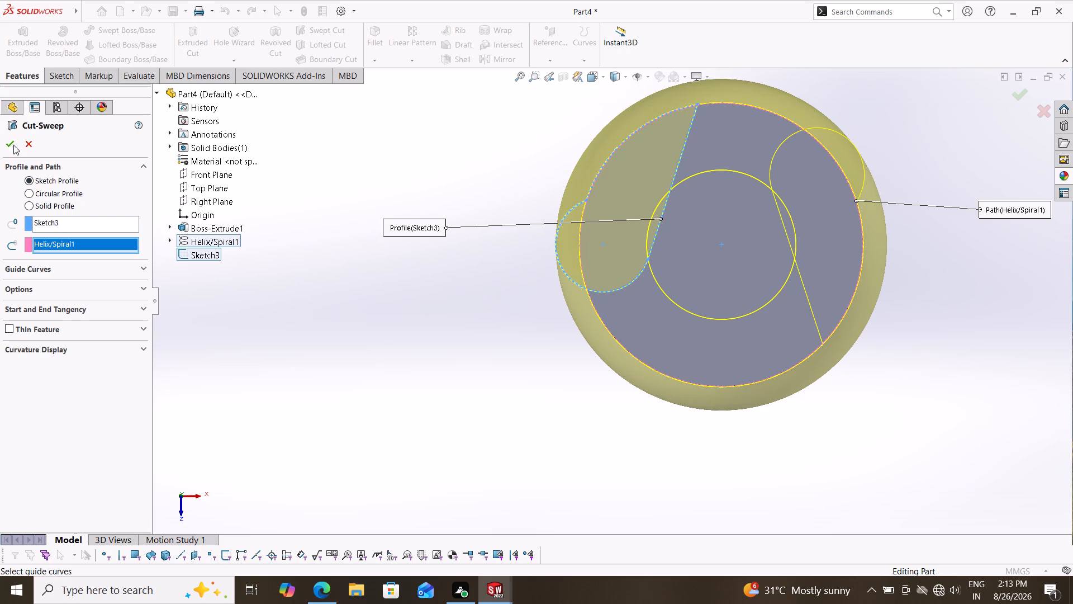
{"action": "left_click", "coordinate": [2, 143]}
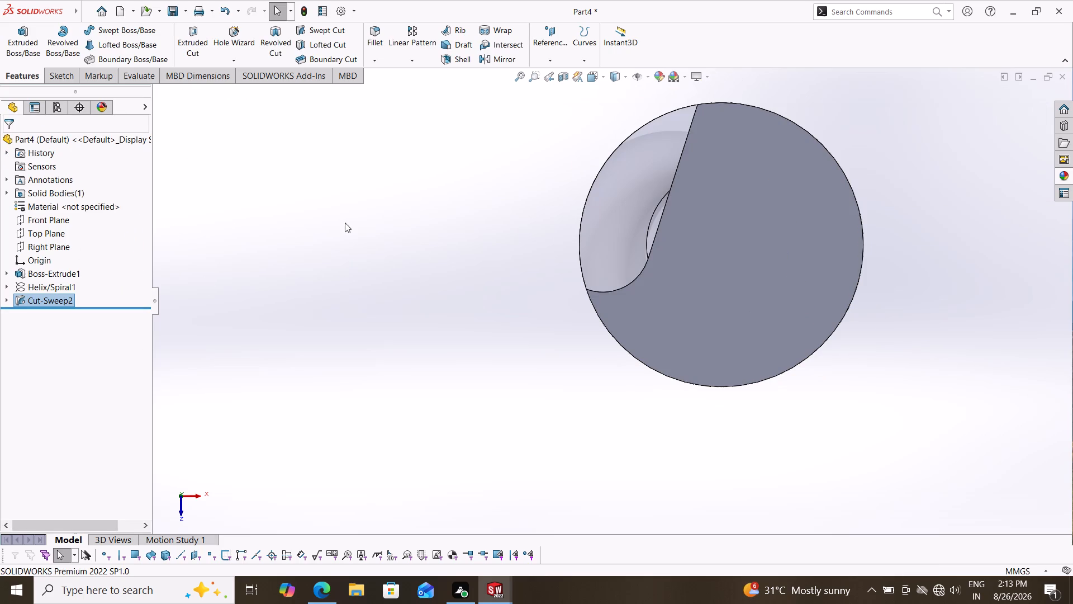
Circular-pattern the swept flute cut about the cylinder's circular end edge, with 2 instances equally spaced over 360 degrees.
{"action": "left_click", "coordinate": [410, 63]}
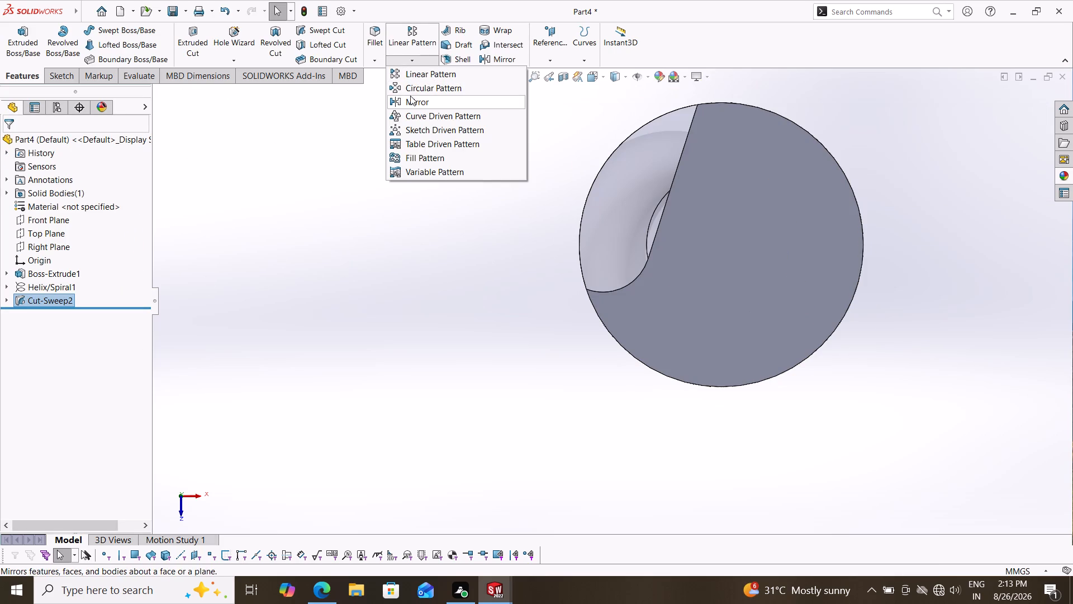
{"action": "left_click", "coordinate": [415, 91]}
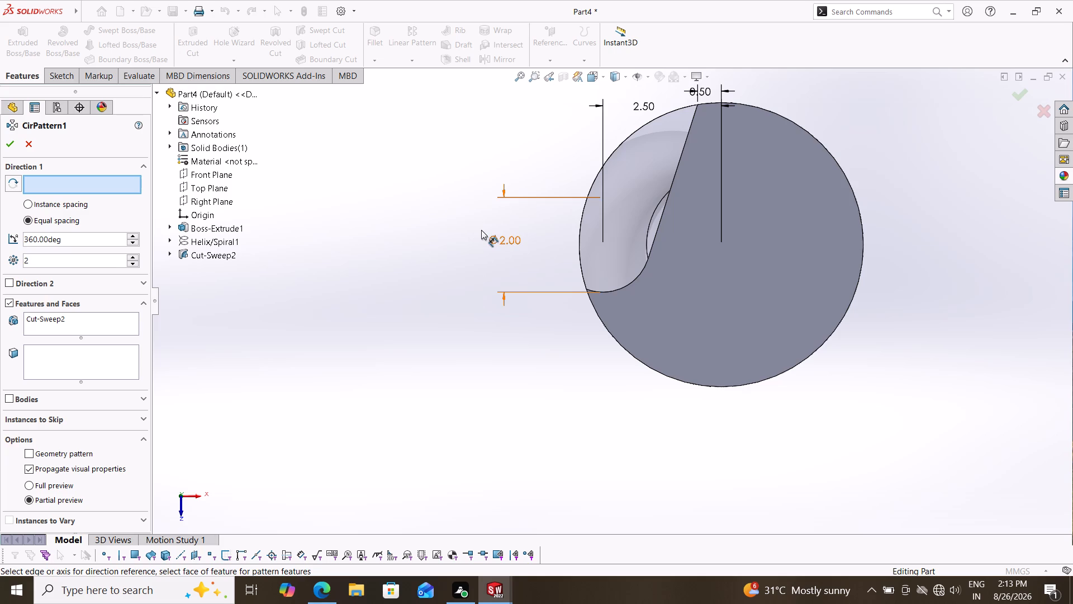
{"action": "middle_click_drag", "start_coordinate": [906, 266], "coordinate": [827, 281]}
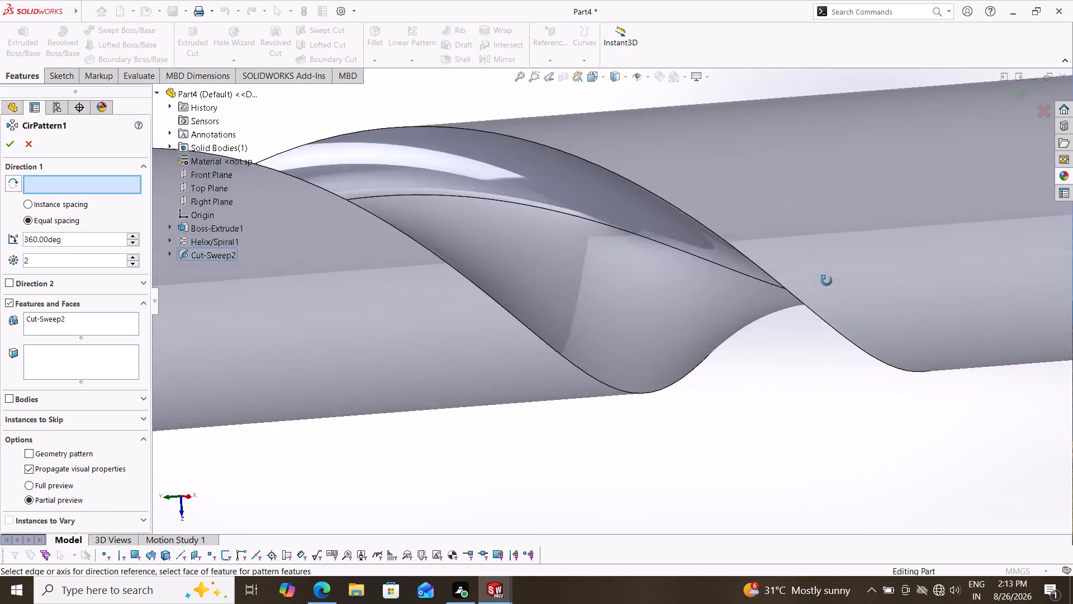
{"action": "middle_click_drag", "start_coordinate": [827, 281], "coordinate": [776, 286]}
{"action": "scroll", "coordinate": [759, 280], "scroll_direction": "down", "scroll_amount": 3}
{"action": "scroll", "coordinate": [759, 280], "scroll_direction": "up", "scroll_amount": 8}
{"action": "scroll", "coordinate": [884, 292], "scroll_direction": "down", "scroll_amount": 1}
{"action": "scroll", "coordinate": [884, 292], "scroll_direction": "up", "scroll_amount": 3}
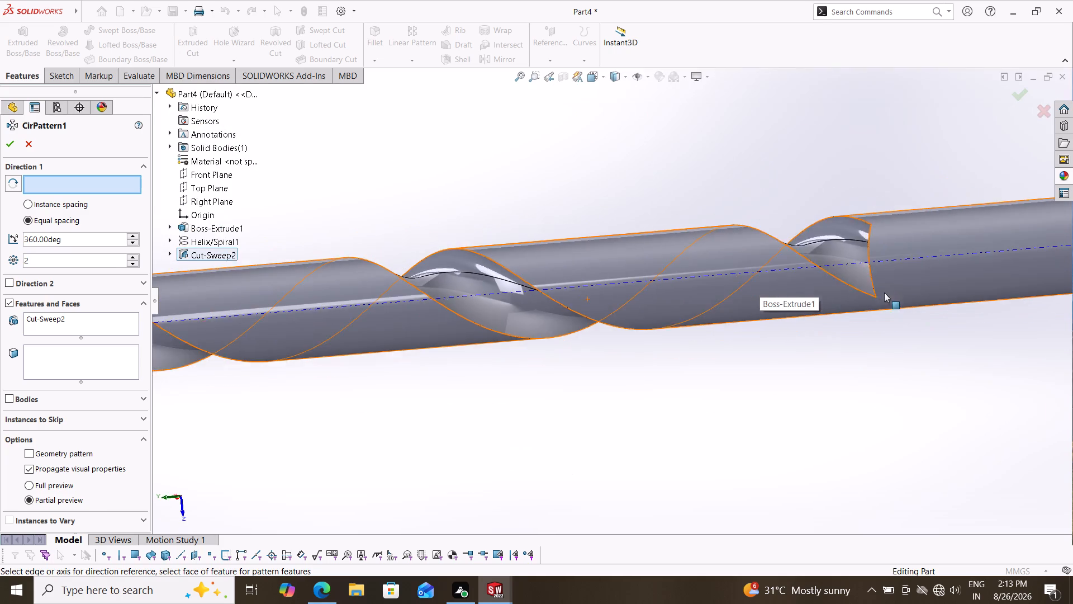
{"action": "middle_click_drag", "start_coordinate": [876, 317], "coordinate": [806, 326]}
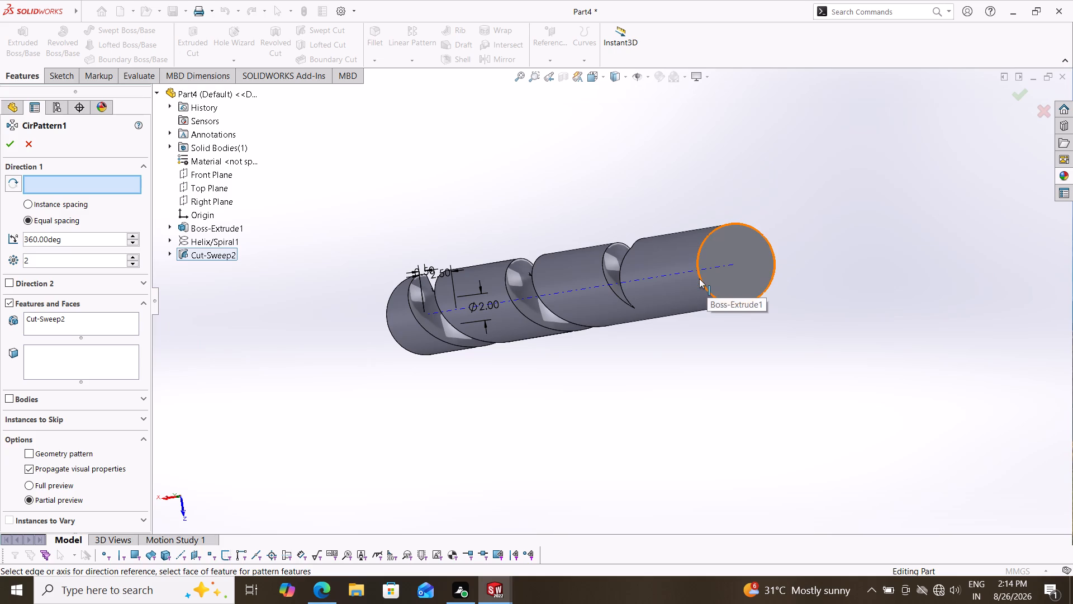
{"action": "left_click", "coordinate": [700, 277]}
{"action": "middle_click_drag", "start_coordinate": [506, 393], "coordinate": [650, 381]}
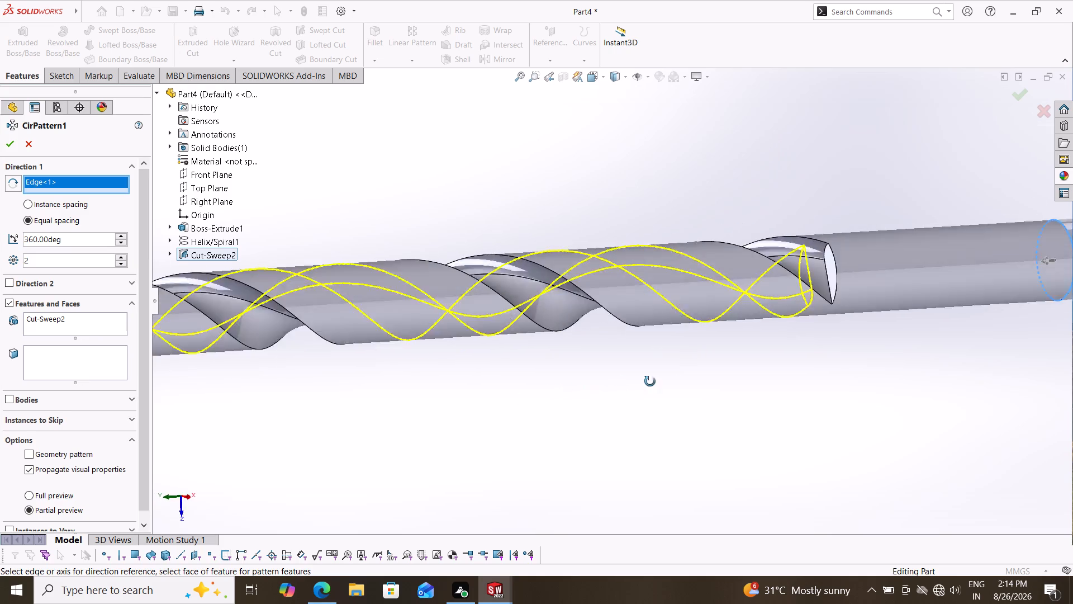
{"action": "middle_click_drag", "start_coordinate": [650, 381], "coordinate": [716, 381]}
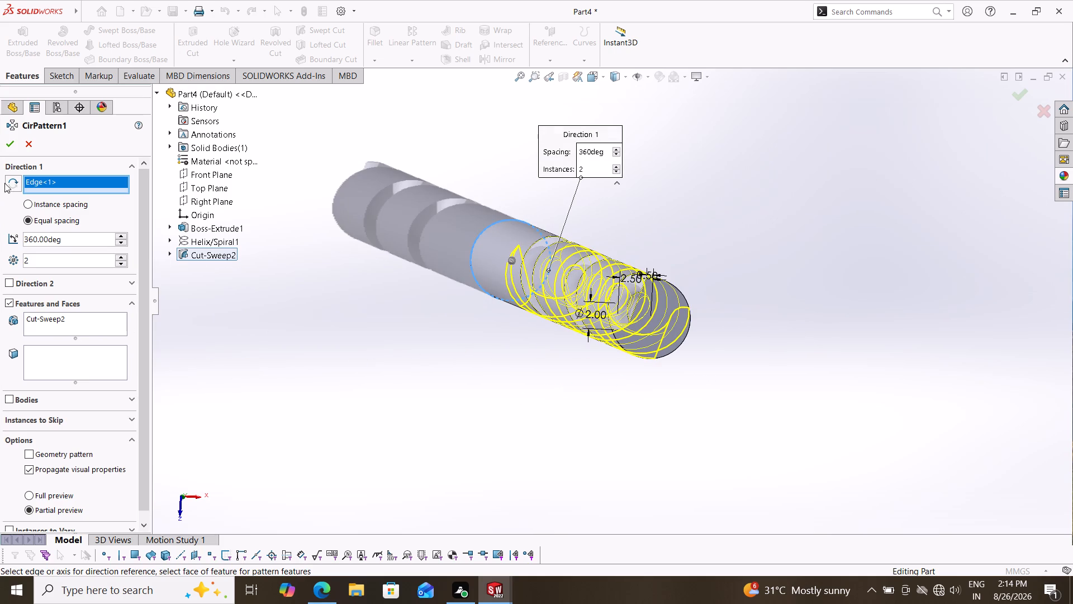
{"action": "left_click", "coordinate": [3, 141]}
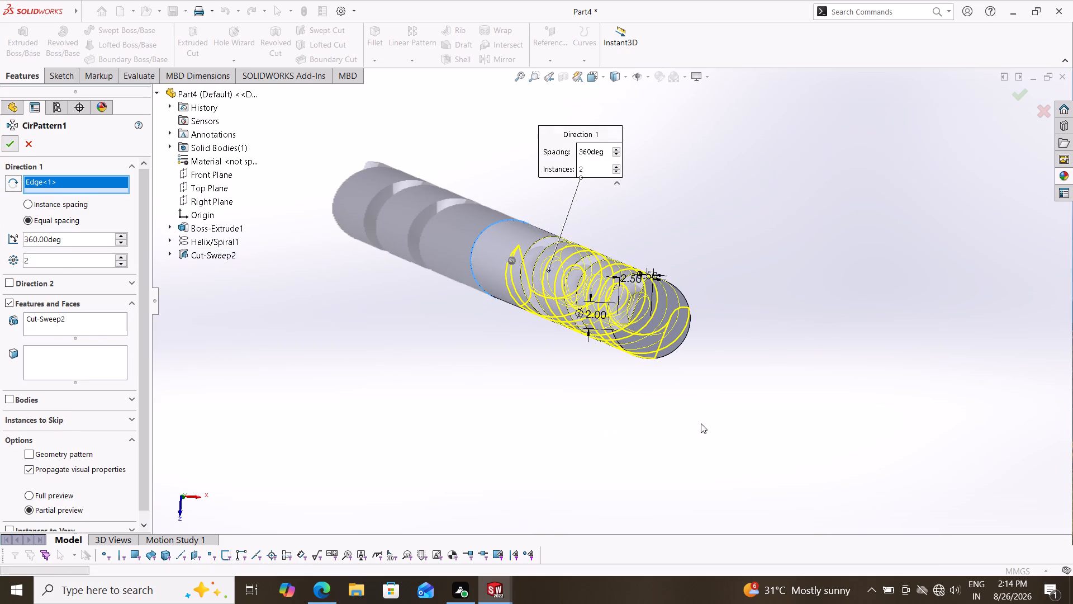
Examine the twin helical flutes, the drill tip and the flute run-out near the shank from several angles.
{"action": "middle_click_drag", "start_coordinate": [800, 372], "coordinate": [775, 381]}
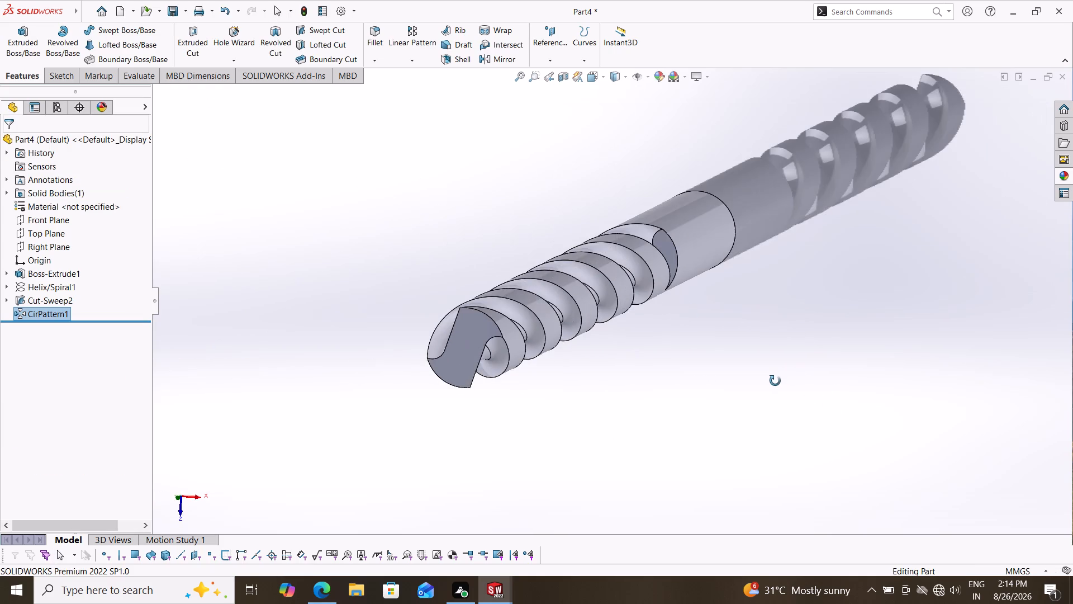
{"action": "middle_click_drag", "start_coordinate": [775, 381], "coordinate": [780, 375]}
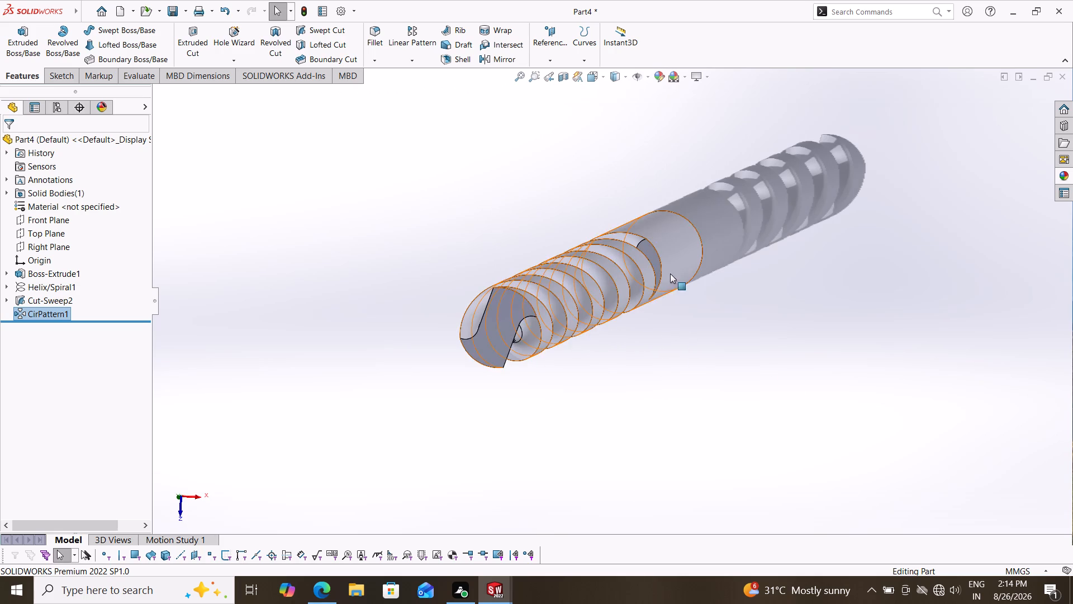
{"action": "middle_click_drag", "start_coordinate": [798, 268], "coordinate": [764, 288]}
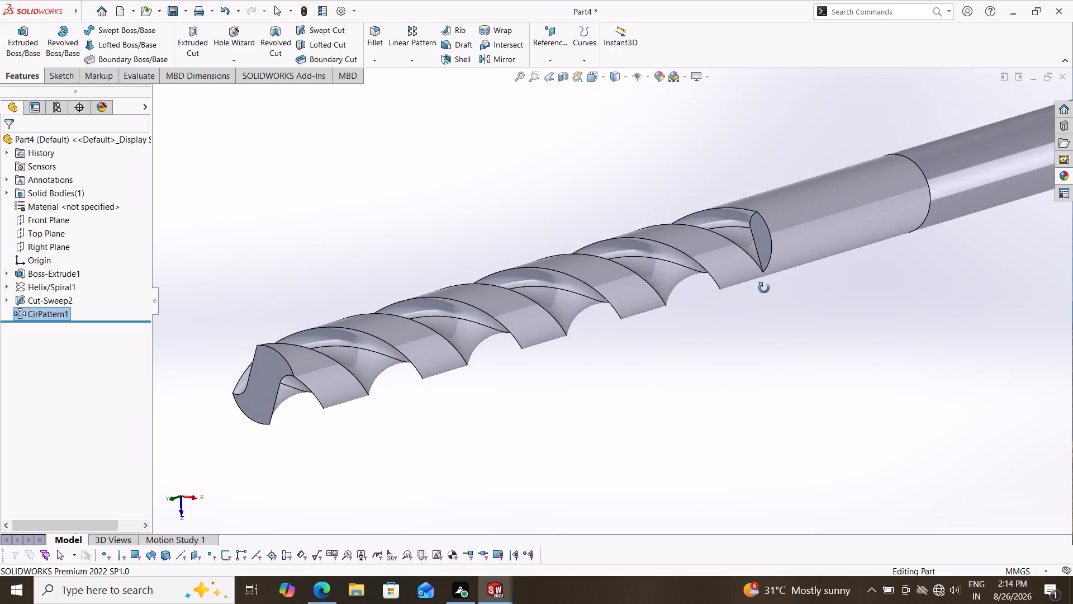
{"action": "middle_click_drag", "start_coordinate": [764, 288], "coordinate": [758, 294]}
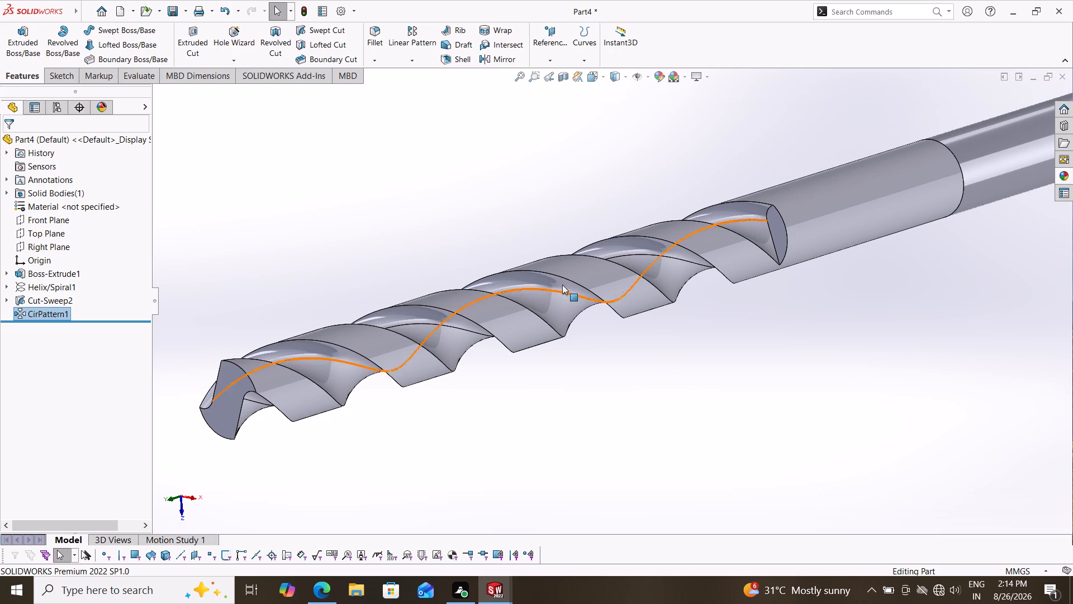
{"action": "middle_click_drag", "start_coordinate": [477, 200], "coordinate": [529, 182]}
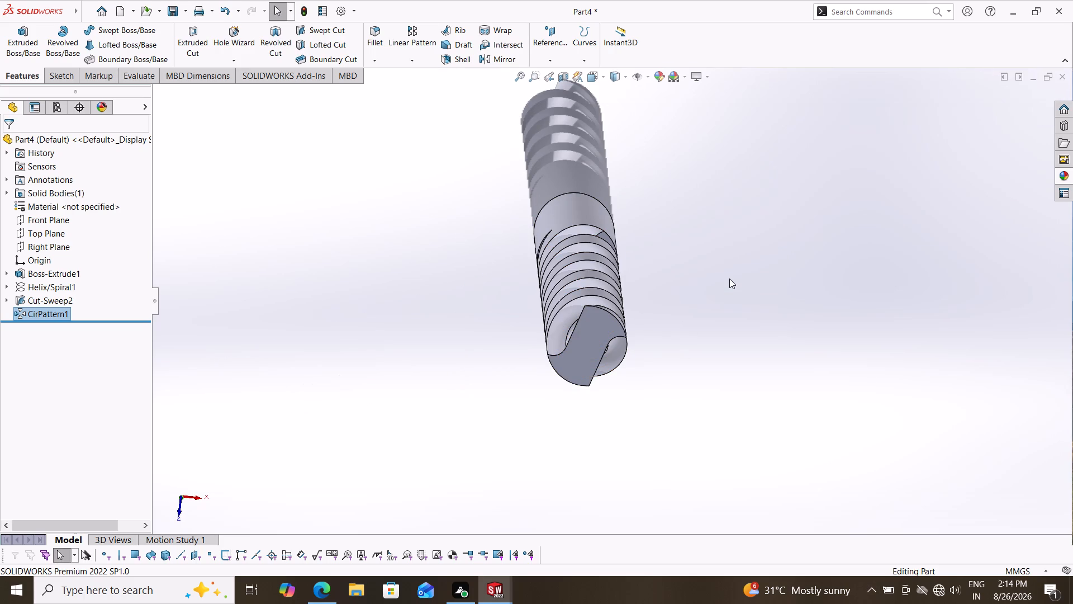
{"action": "middle_click_drag", "start_coordinate": [679, 340], "coordinate": [589, 368]}
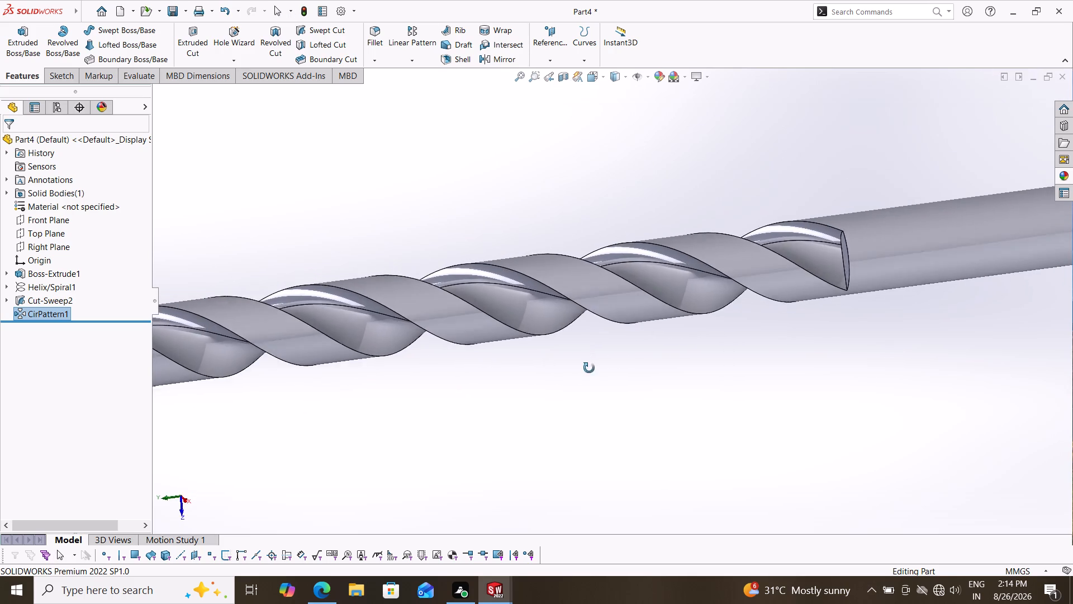
{"action": "middle_click_drag", "start_coordinate": [589, 368], "coordinate": [609, 414]}
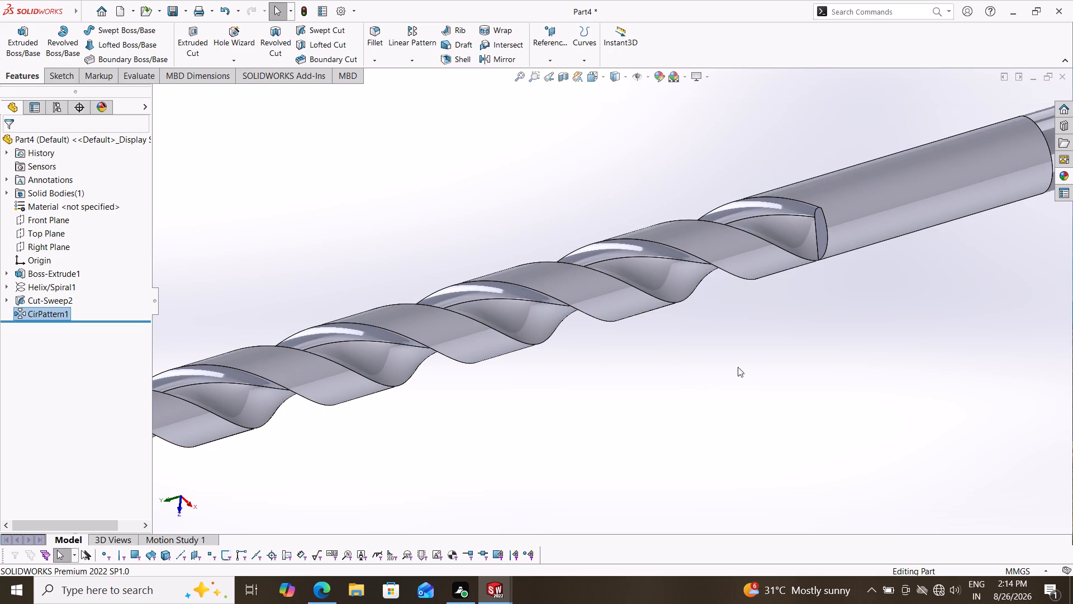
{"action": "middle_click_drag", "start_coordinate": [862, 301], "coordinate": [800, 323]}
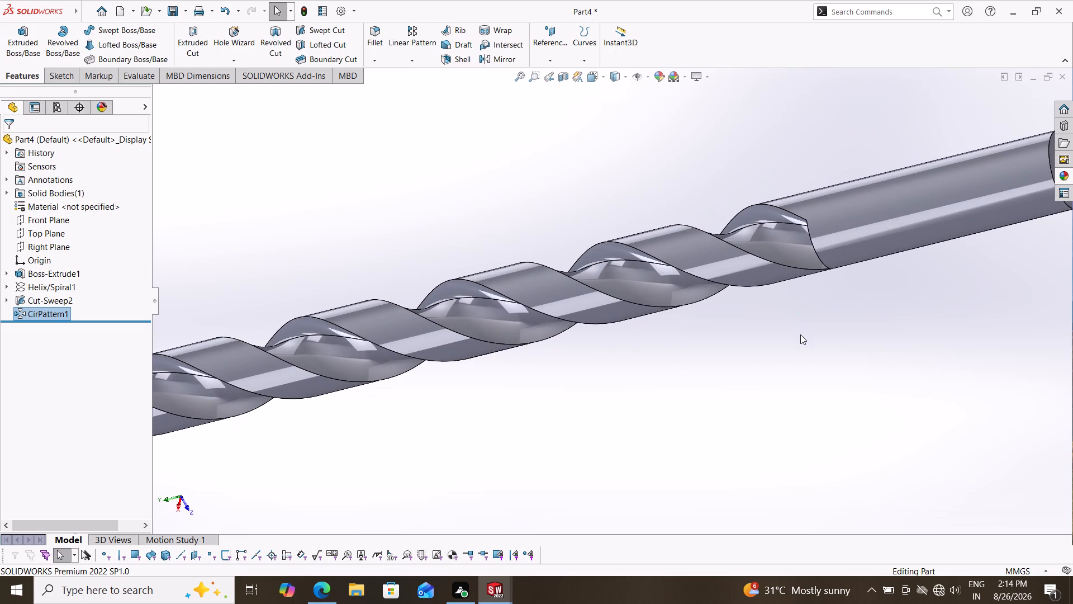
Start a sketch on the plain shank's end face and draw an origin-centred rectangle about 11.8 mm by 2 mm.
{"action": "scroll", "coordinate": [800, 336], "scroll_direction": "down", "scroll_amount": 2}
{"action": "scroll", "coordinate": [786, 343], "scroll_direction": "up", "scroll_amount": 6}
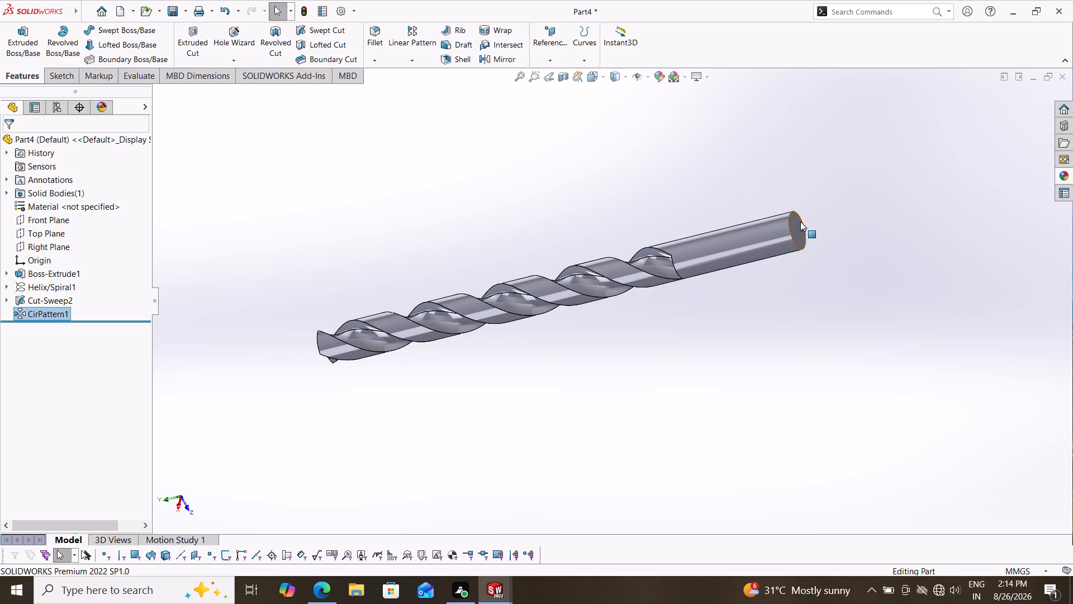
{"action": "left_click", "coordinate": [800, 221]}
{"action": "left_click", "coordinate": [846, 185]}
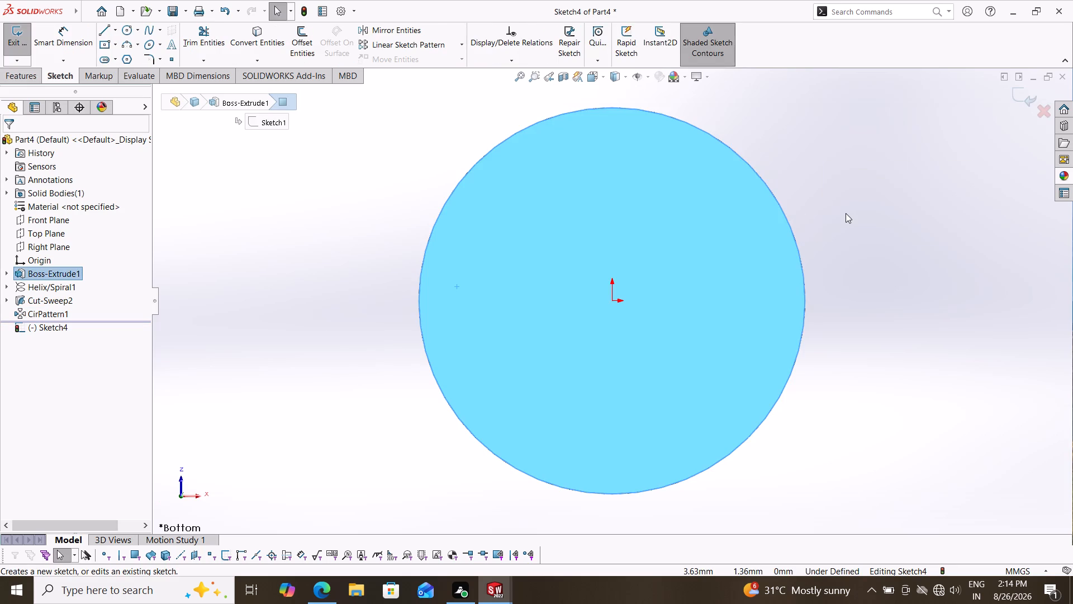
{"action": "key", "text": "Escape"}
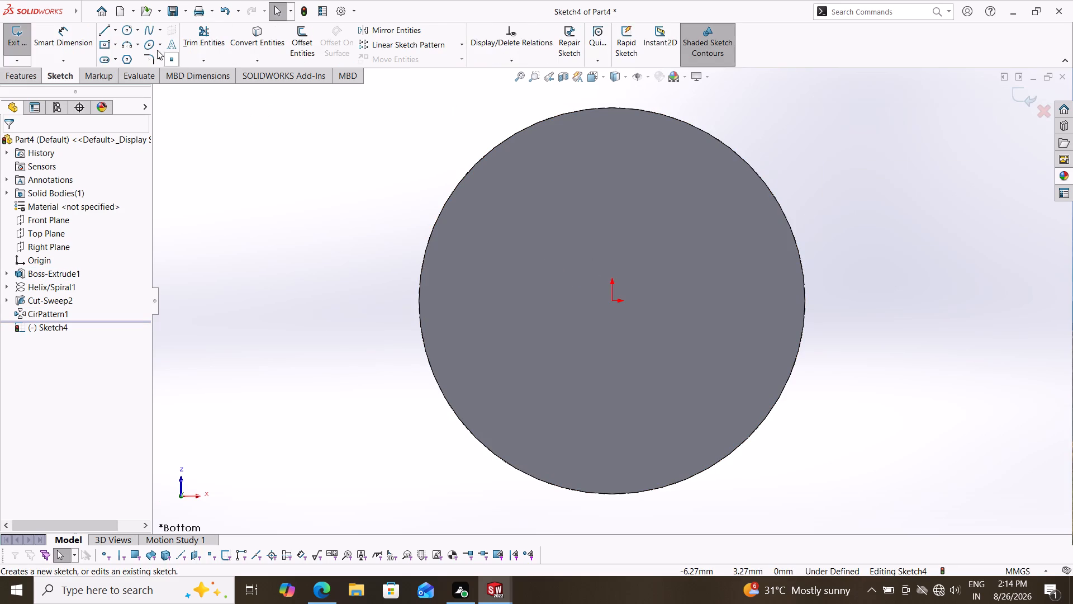
{"action": "left_click", "coordinate": [113, 41]}
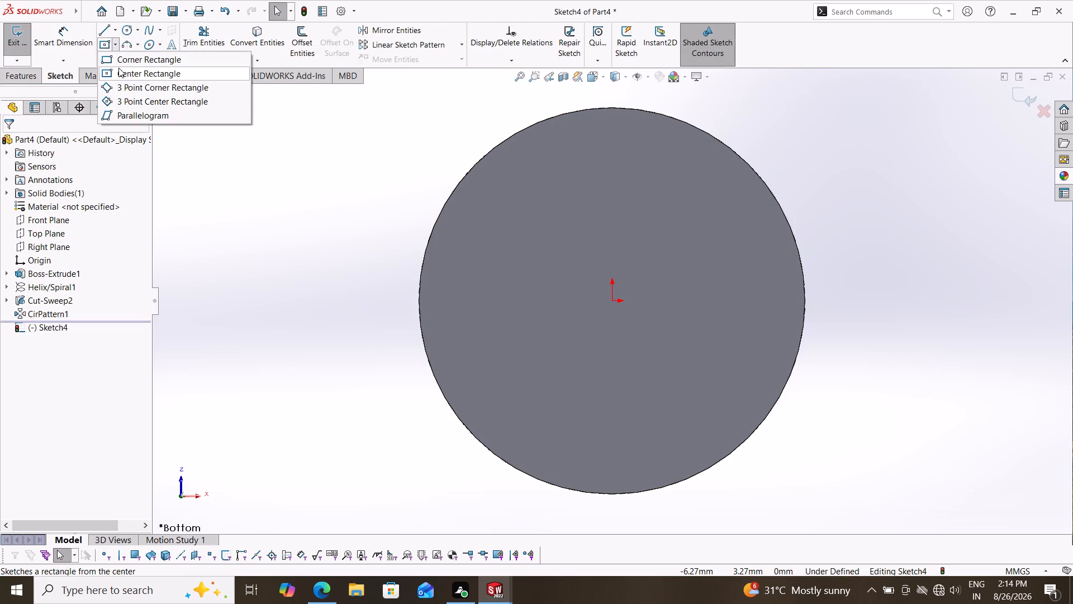
{"action": "left_click", "coordinate": [120, 69]}
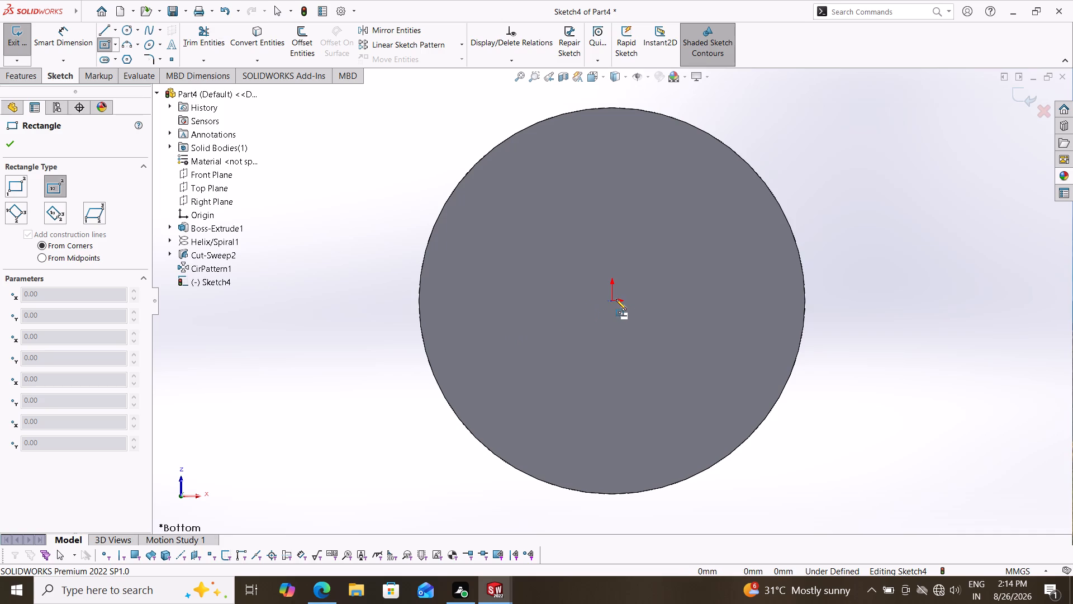
{"action": "left_click", "coordinate": [613, 301]}
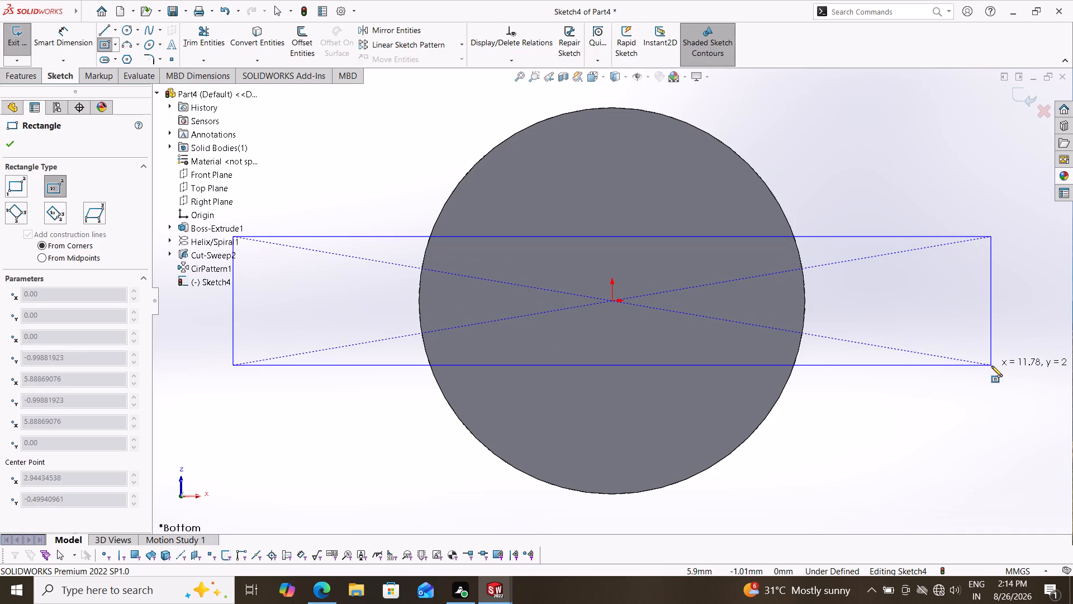
{"action": "left_click", "coordinate": [991, 366]}
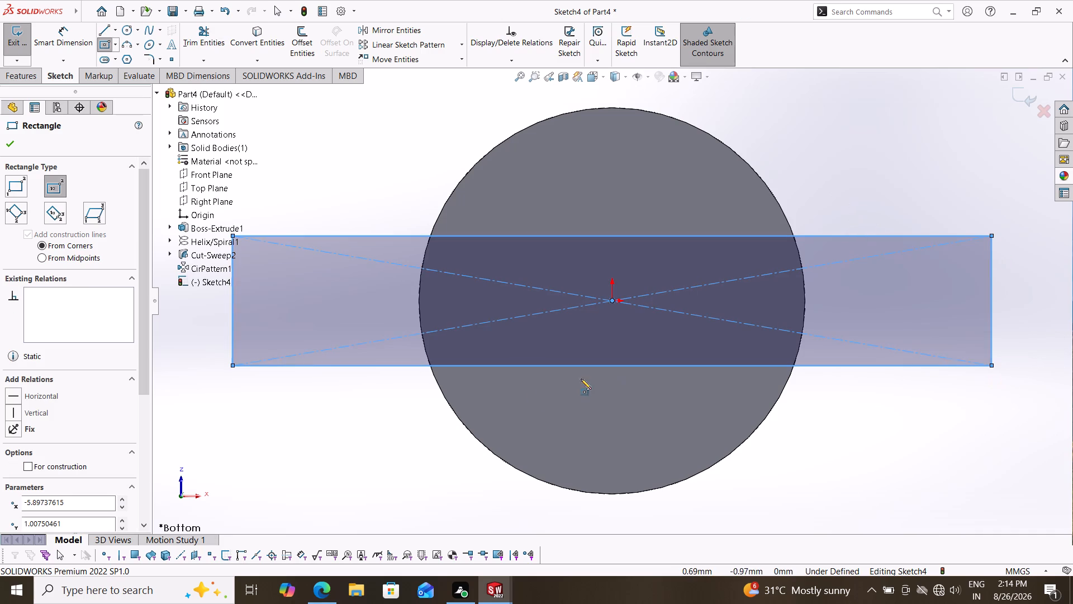
Dimension the centre rectangle to 2 mm high and 10 mm wide.
{"action": "left_click", "coordinate": [63, 31]}
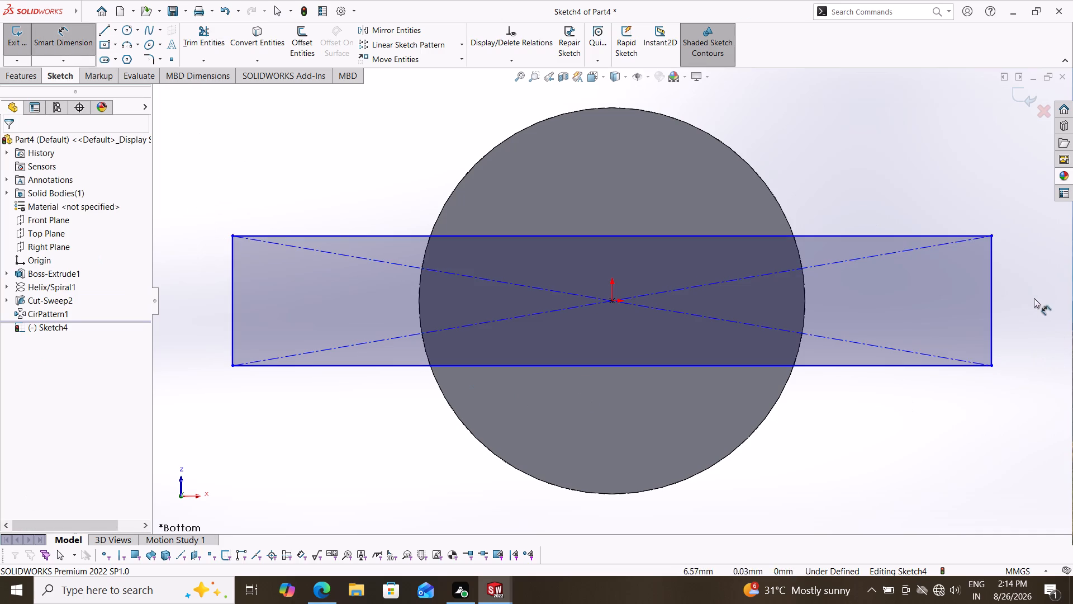
{"action": "left_click", "coordinate": [991, 293]}
{"action": "left_click", "coordinate": [1020, 294]}
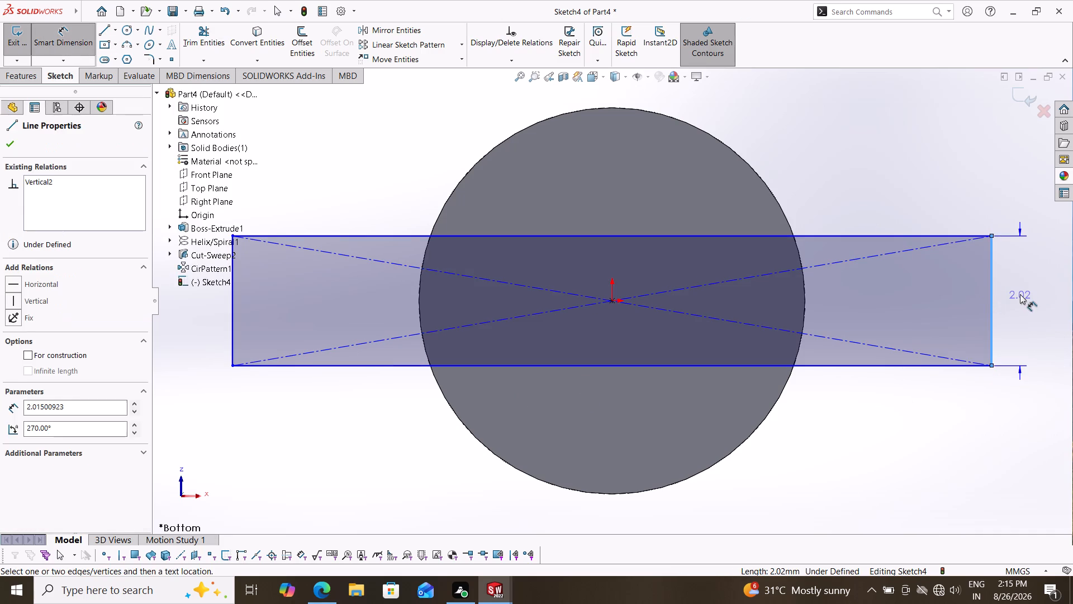
{"action": "key", "text": "2"}
{"action": "key", "text": "Return"}
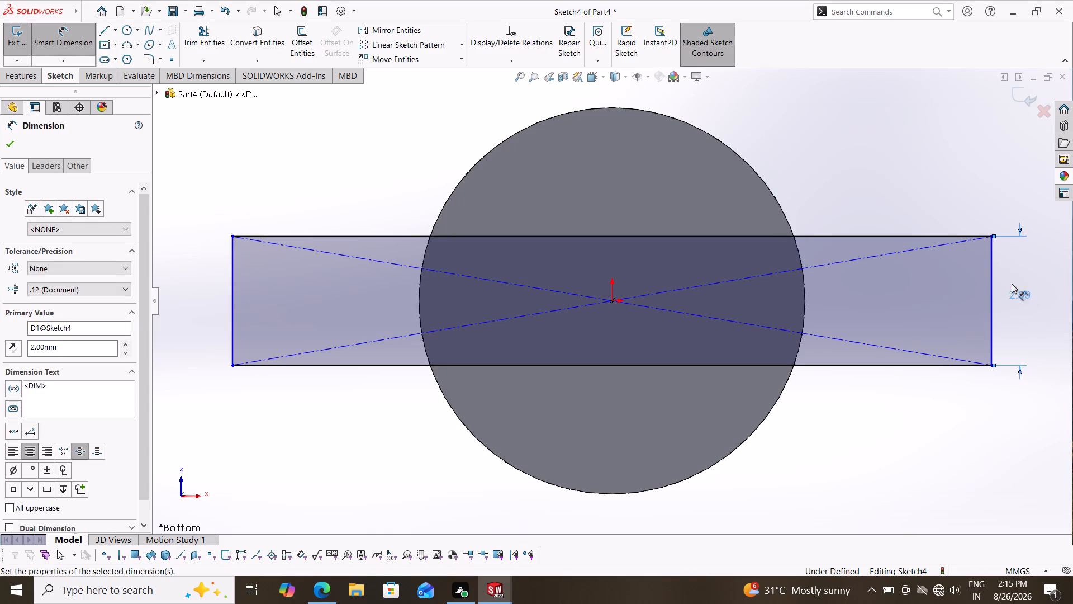
{"action": "left_click_drag", "start_coordinate": [749, 233], "coordinate": [749, 224]}
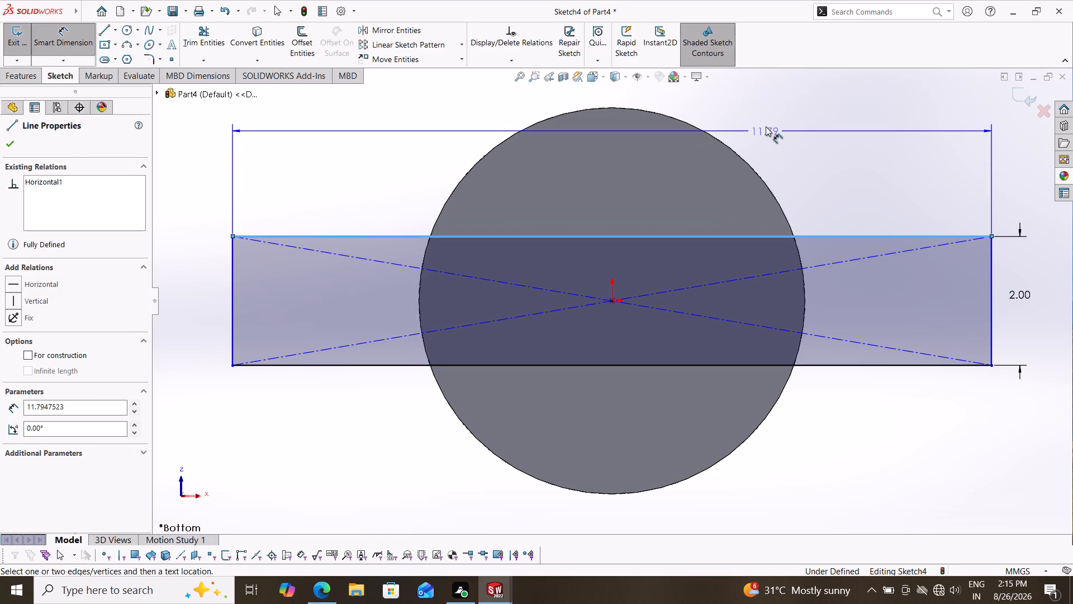
{"action": "left_click", "coordinate": [766, 122]}
{"action": "type", "text": "10"}
{"action": "key", "text": "Return"}
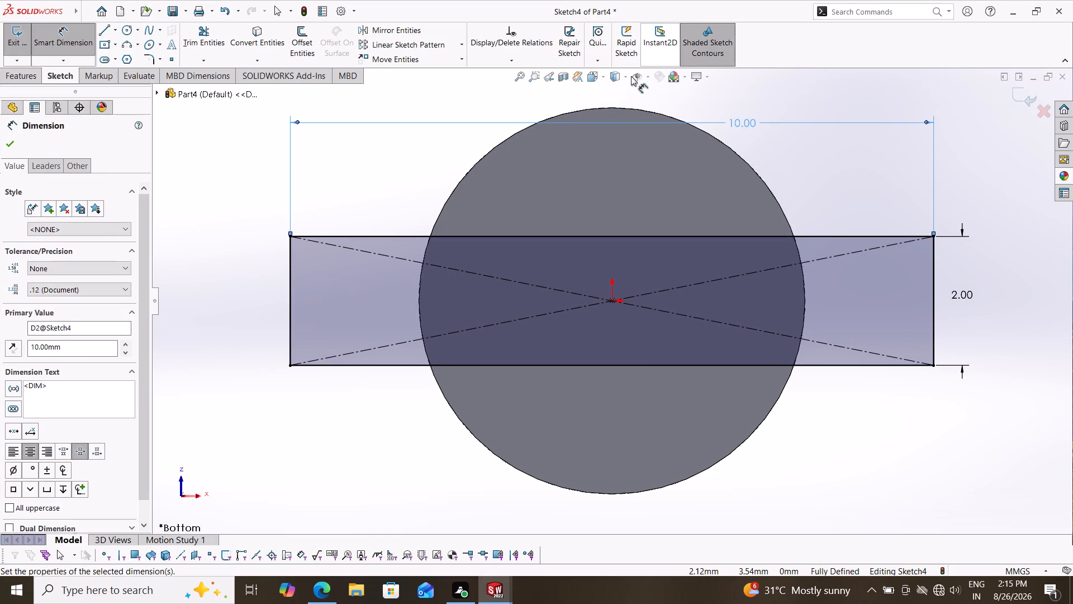
{"action": "left_click", "coordinate": [201, 29]}
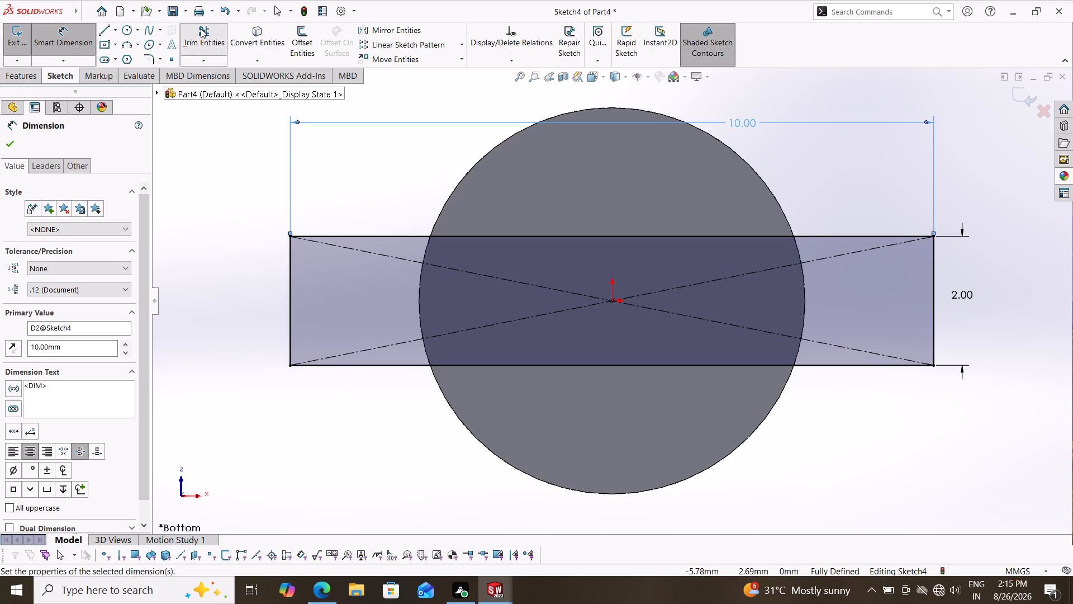
{"action": "key", "text": "Escape"}
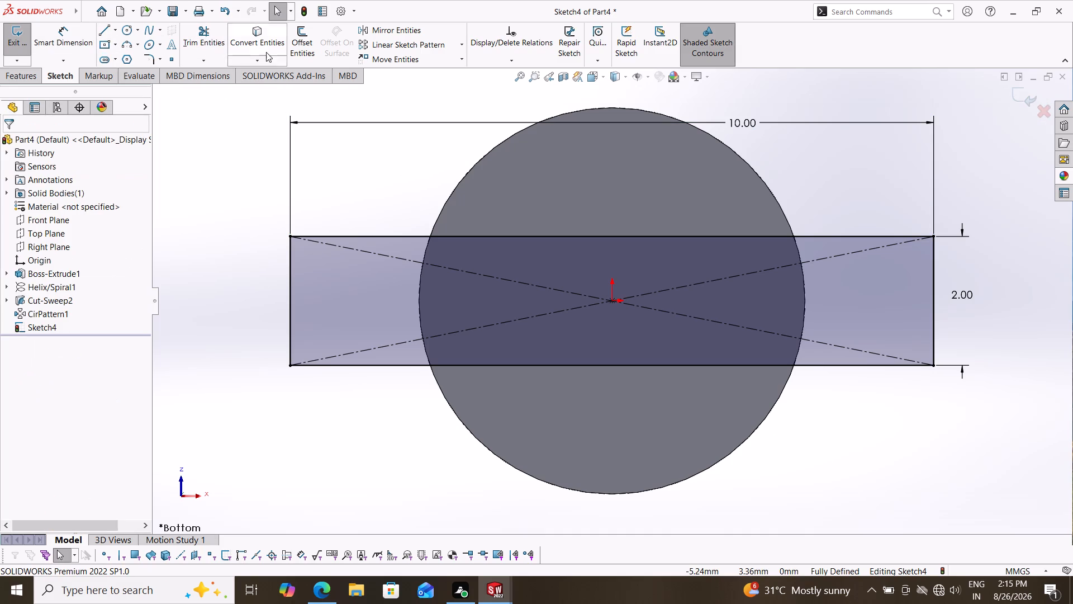
Convert the shank's circular end edge into a sketch circle over the 10 mm by 2 mm rectangle.
{"action": "left_click", "coordinate": [259, 32]}
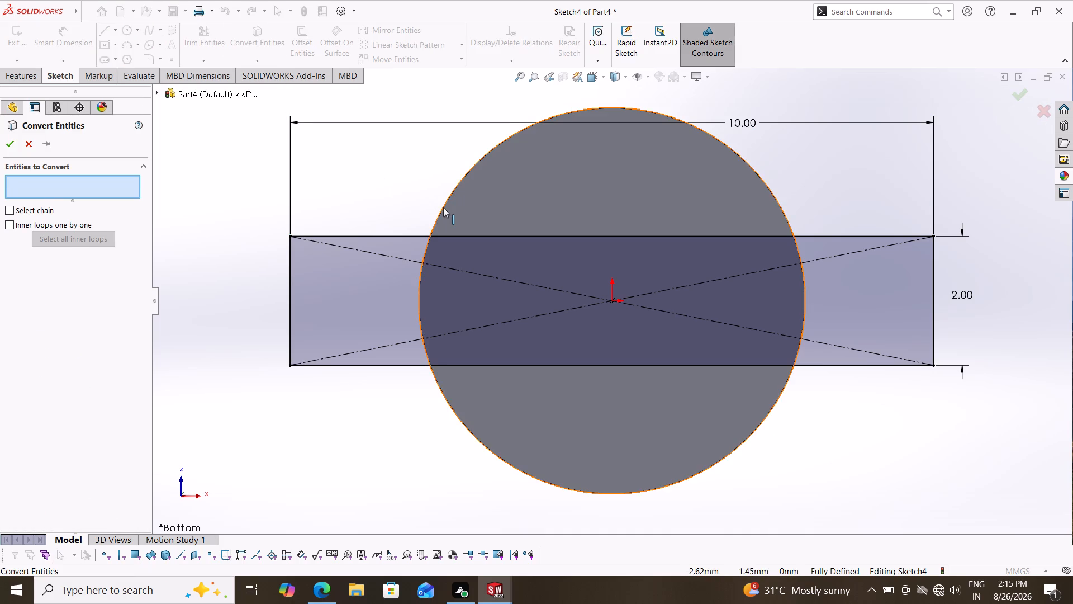
{"action": "left_click", "coordinate": [443, 207]}
{"action": "left_click", "coordinate": [15, 144]}
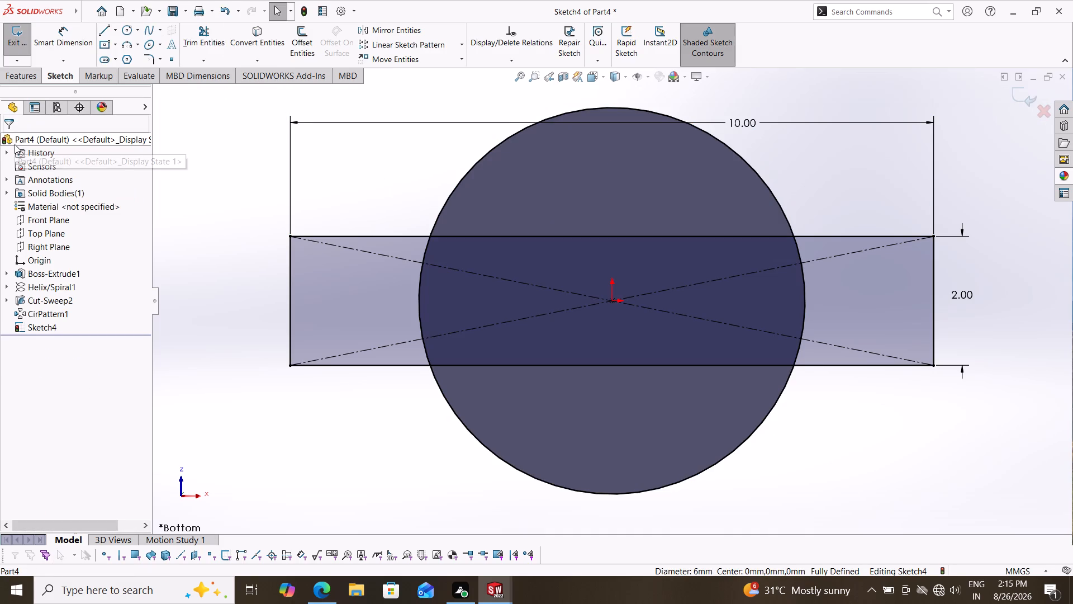
{"action": "key", "text": "Escape"}
Trim the circle arcs outside the rectangle and the rectangle lines inside the circle, leaving two opposite side tab profiles.
{"action": "left_click", "coordinate": [199, 36]}
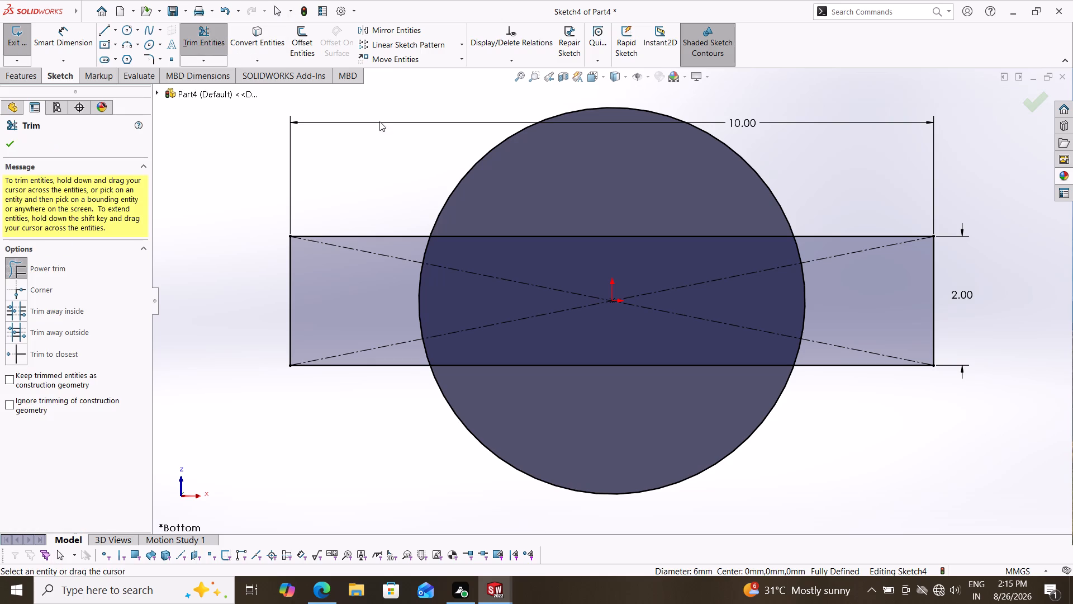
{"action": "left_click_drag", "start_coordinate": [428, 138], "coordinate": [521, 182]}
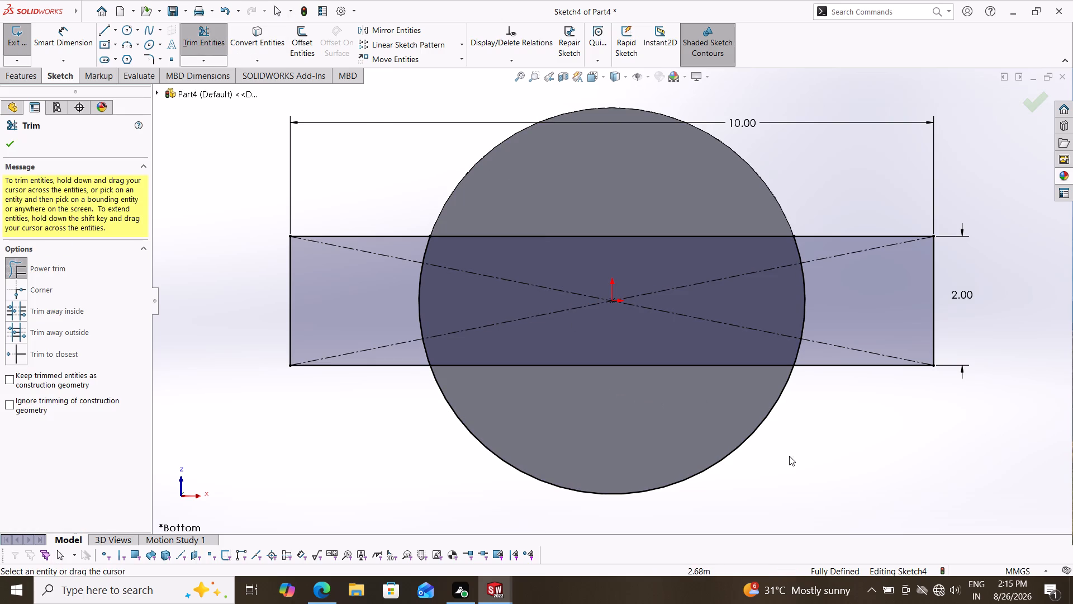
{"action": "left_click_drag", "start_coordinate": [790, 459], "coordinate": [674, 463]}
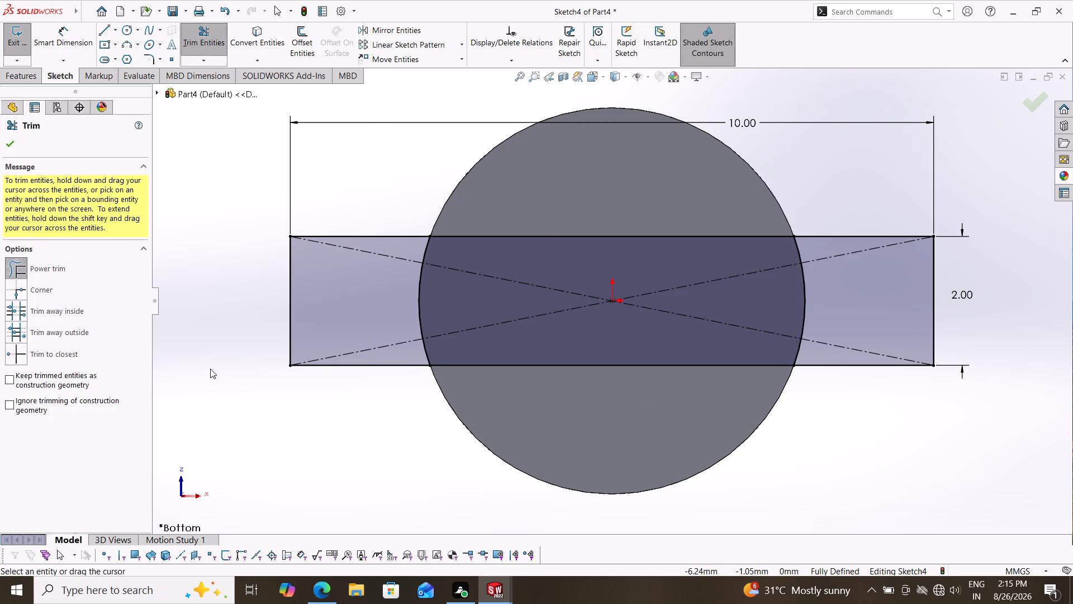
{"action": "left_click_drag", "start_coordinate": [447, 397], "coordinate": [483, 360]}
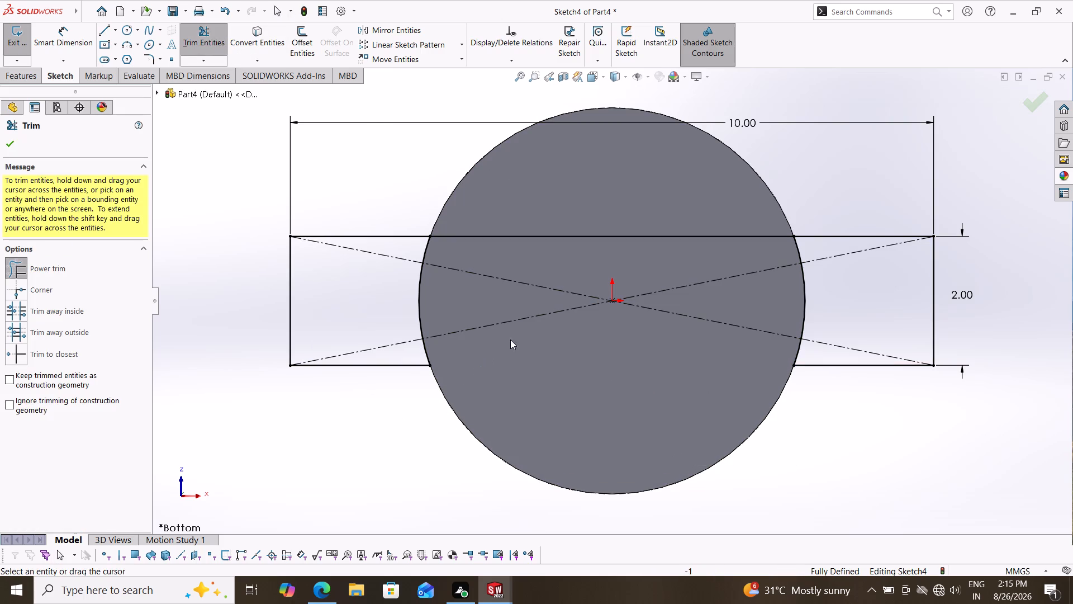
{"action": "left_click_drag", "start_coordinate": [567, 180], "coordinate": [593, 244]}
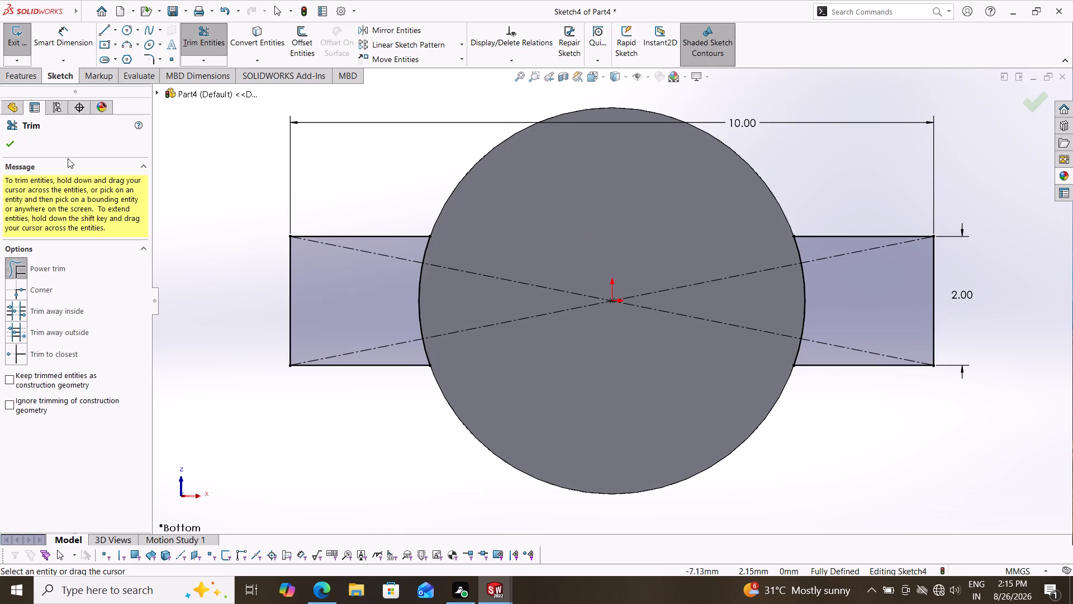
{"action": "left_click", "coordinate": [3, 144]}
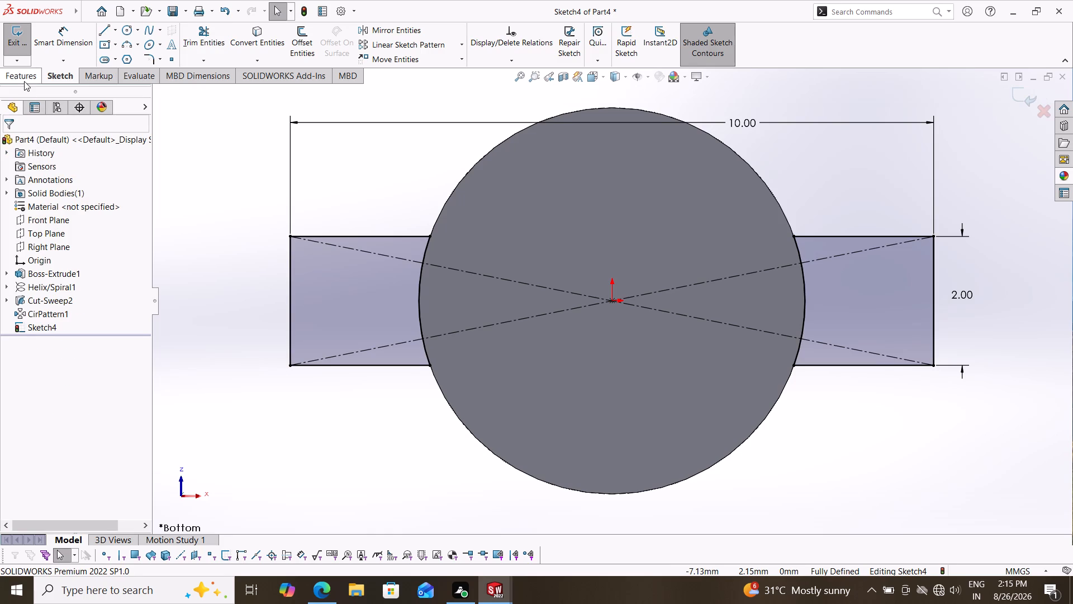
Extrude the two tab profiles 18 mm blind in the reversed direction, back along the shank, merged with the body.
{"action": "left_click", "coordinate": [24, 81]}
{"action": "left_click", "coordinate": [22, 43]}
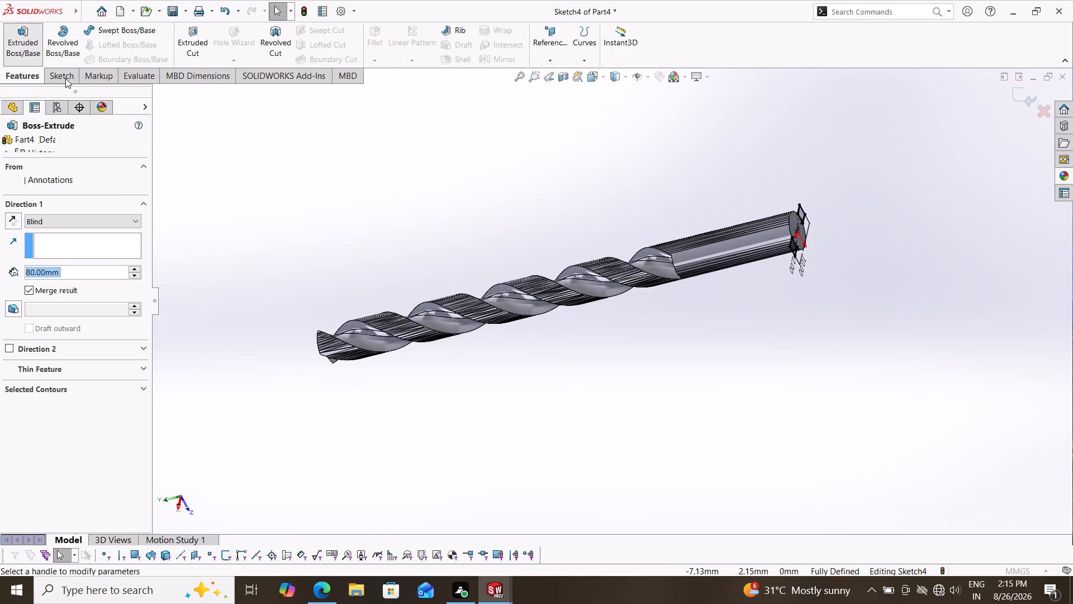
{"action": "left_click", "coordinate": [12, 218]}
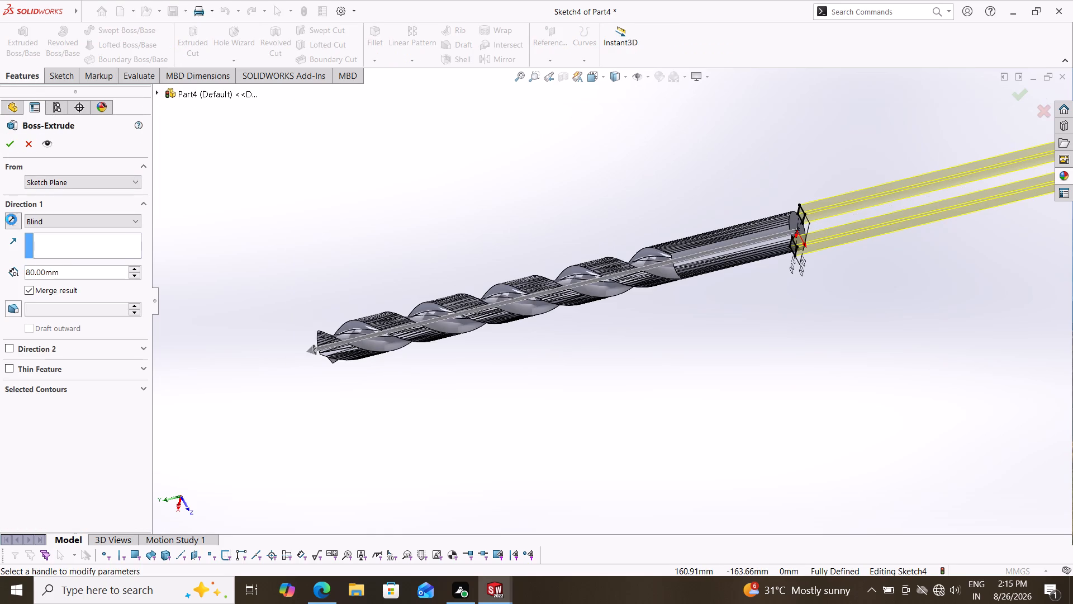
{"action": "left_click_drag", "start_coordinate": [83, 273], "coordinate": [13, 267]}
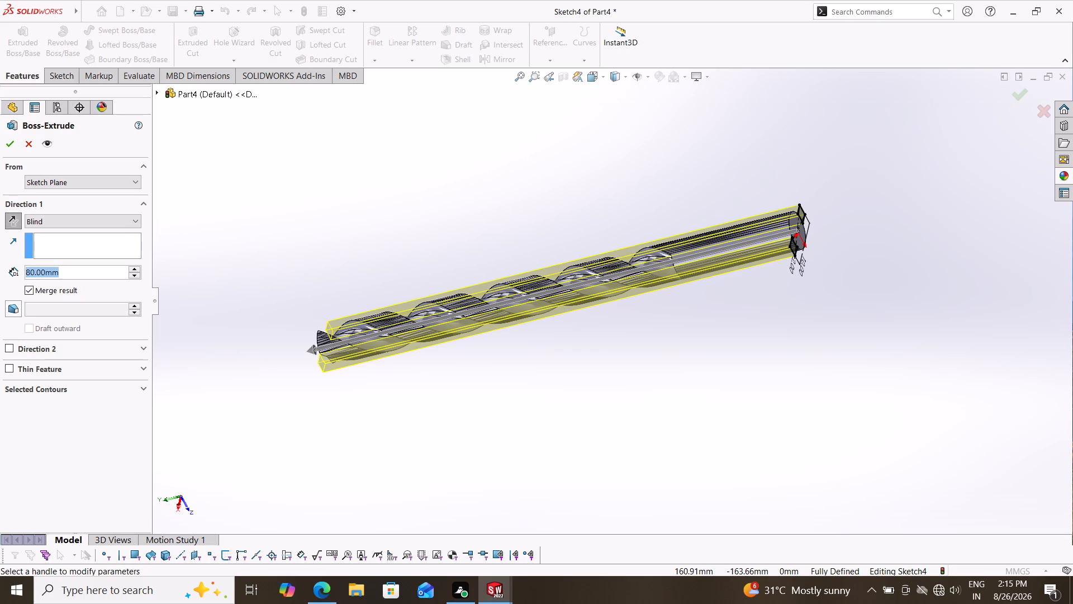
{"action": "left_click_drag", "start_coordinate": [13, 267], "coordinate": [10, 267]}
{"action": "type", "text": "18"}
{"action": "key", "text": "Return"}
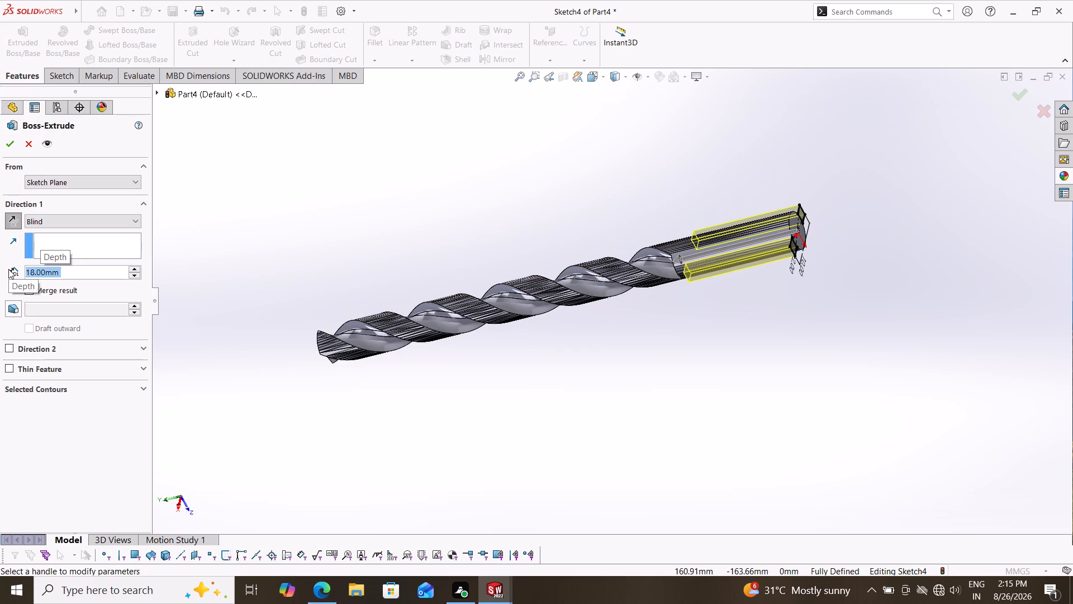
{"action": "left_click", "coordinate": [8, 144]}
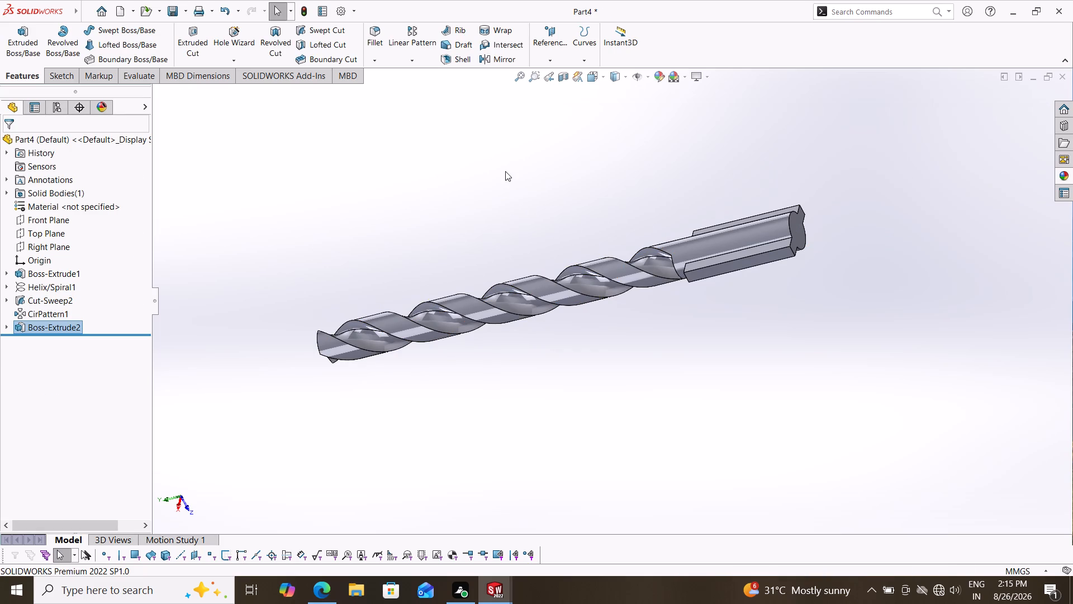
Fillet the four lengthwise edges where the two tabs meet the cylindrical shank with a 1 mm radius.
{"action": "middle_click_drag", "start_coordinate": [505, 170], "coordinate": [460, 249]}
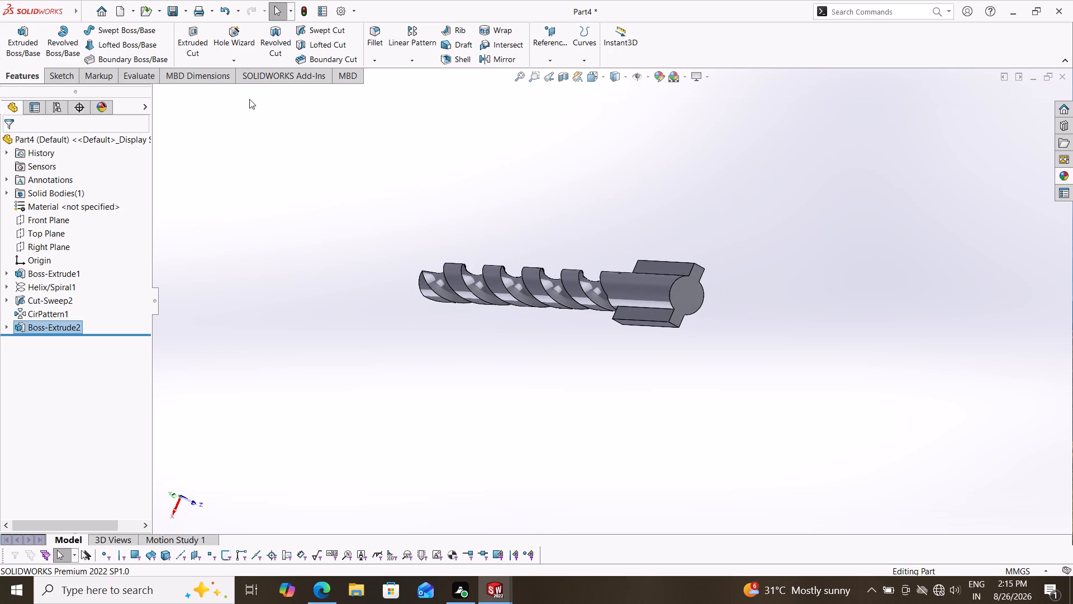
{"action": "left_click", "coordinate": [368, 36]}
{"action": "scroll", "coordinate": [647, 355], "scroll_direction": "down", "scroll_amount": 1}
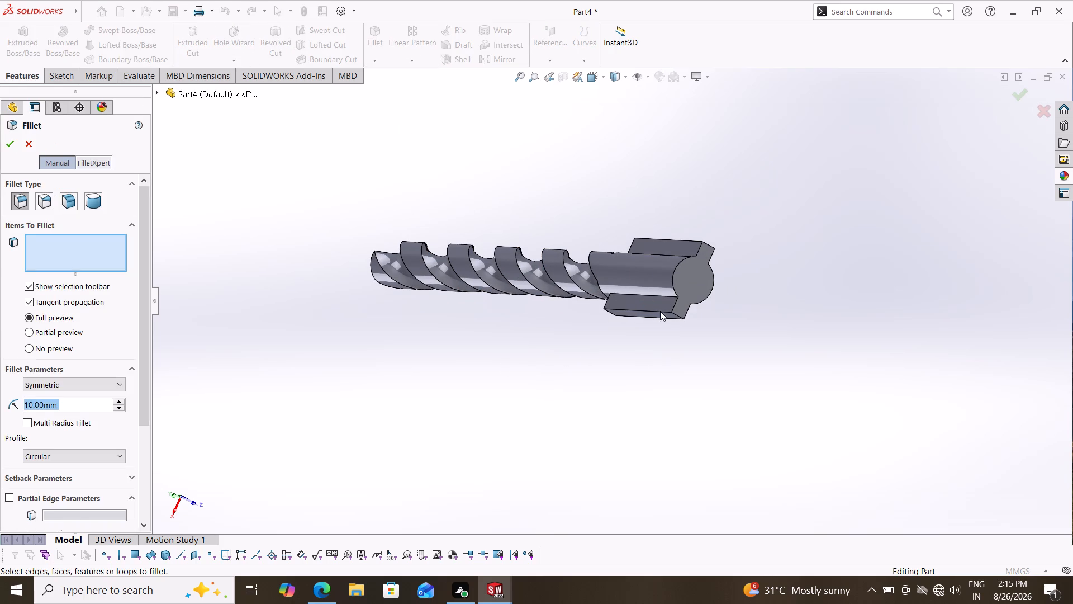
{"action": "left_click", "coordinate": [654, 296]}
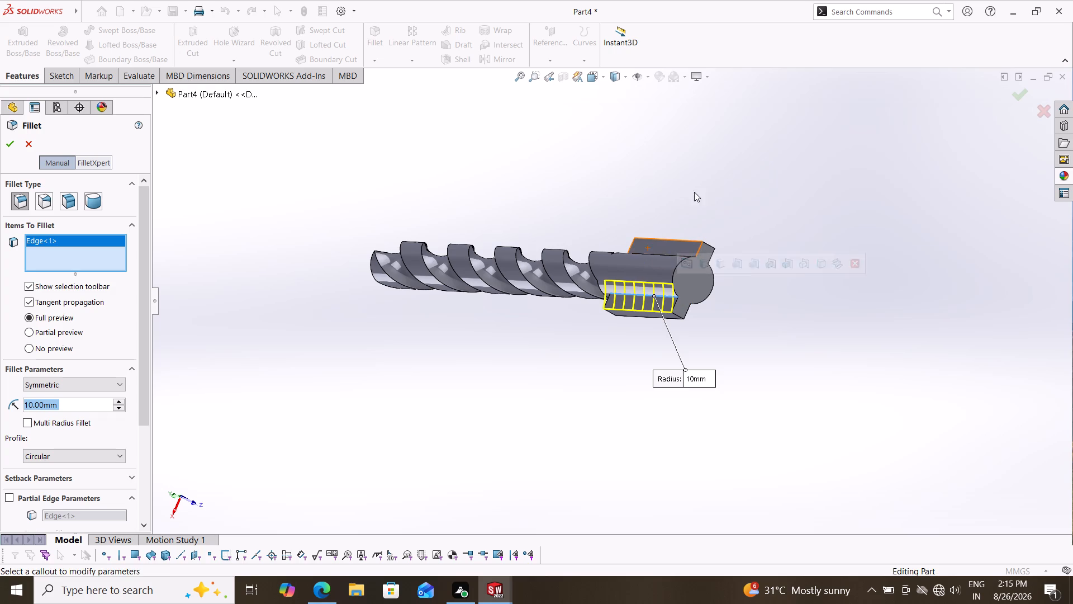
{"action": "middle_click_drag", "start_coordinate": [709, 178], "coordinate": [695, 253]}
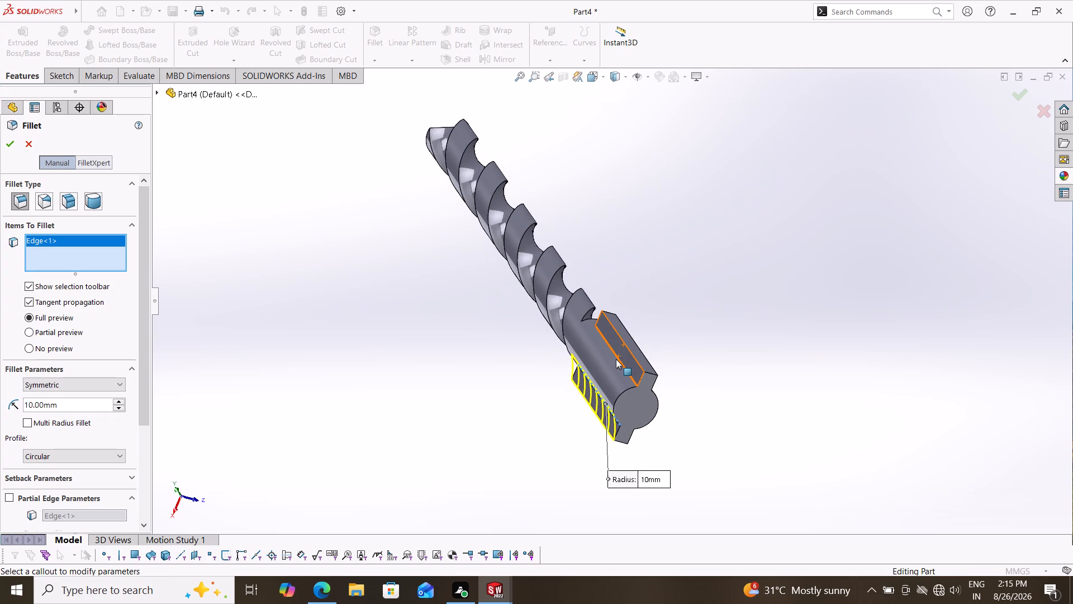
{"action": "left_click", "coordinate": [618, 358]}
{"action": "middle_click_drag", "start_coordinate": [727, 413], "coordinate": [677, 318]}
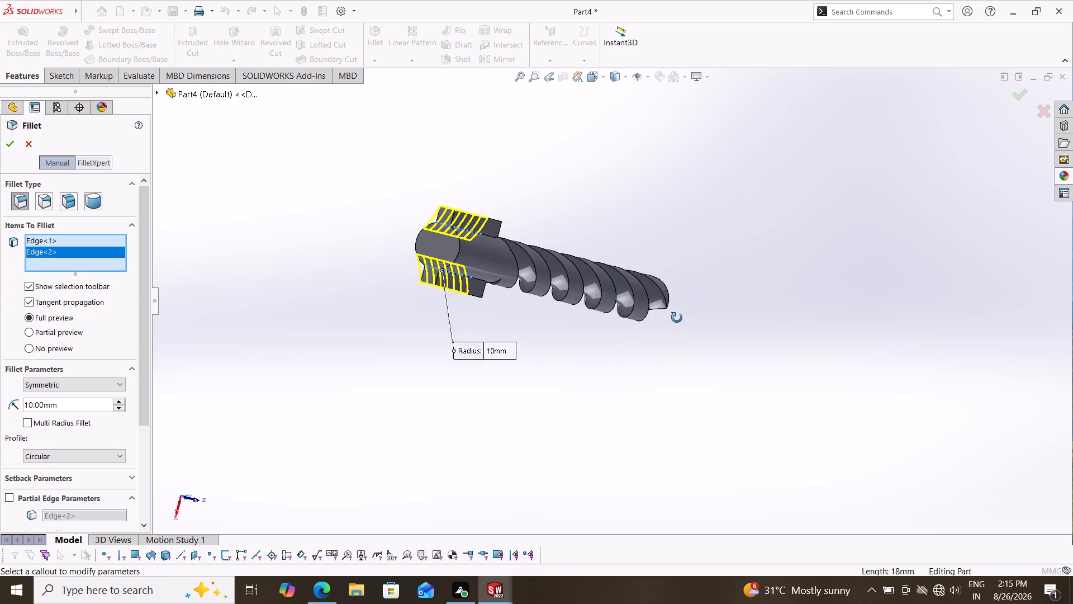
{"action": "middle_click_drag", "start_coordinate": [677, 318], "coordinate": [675, 315]}
{"action": "scroll", "coordinate": [469, 282], "scroll_direction": "down", "scroll_amount": 5}
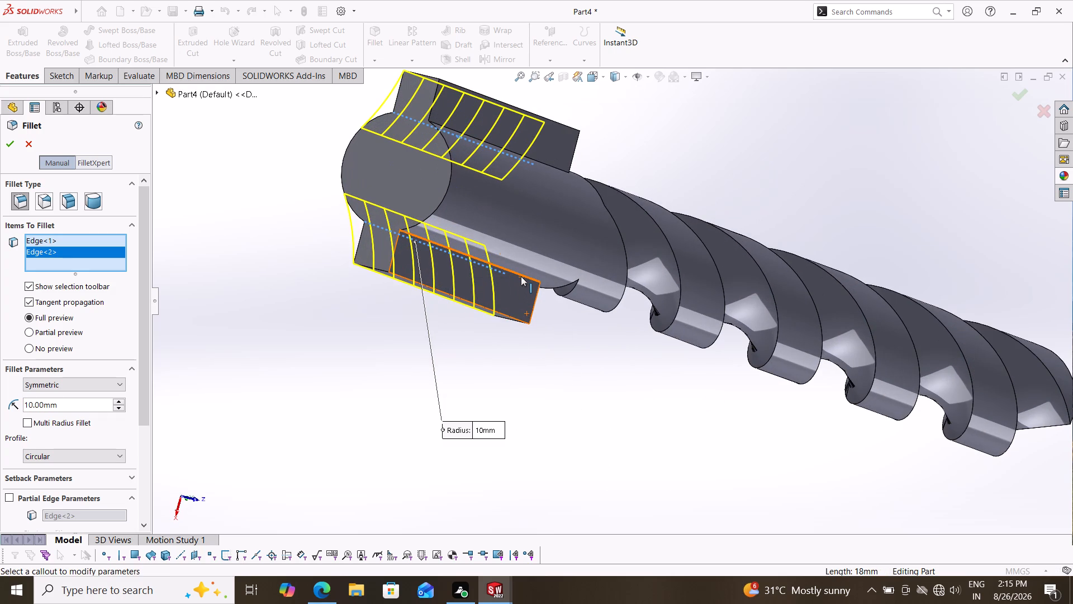
{"action": "left_click", "coordinate": [521, 276]}
{"action": "scroll", "coordinate": [547, 177], "scroll_direction": "down", "scroll_amount": 1}
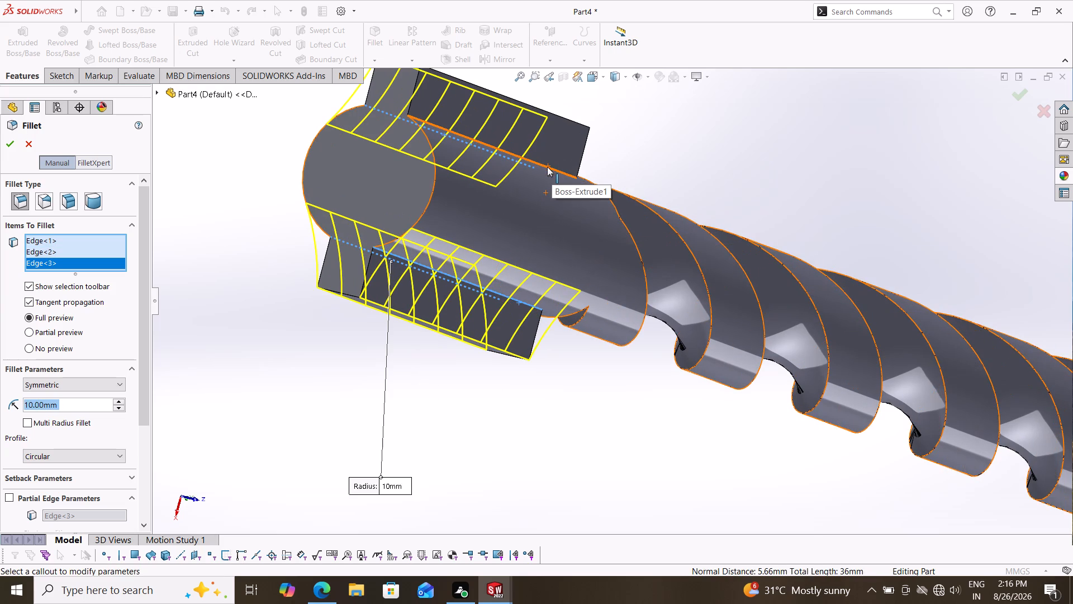
{"action": "left_click", "coordinate": [547, 167]}
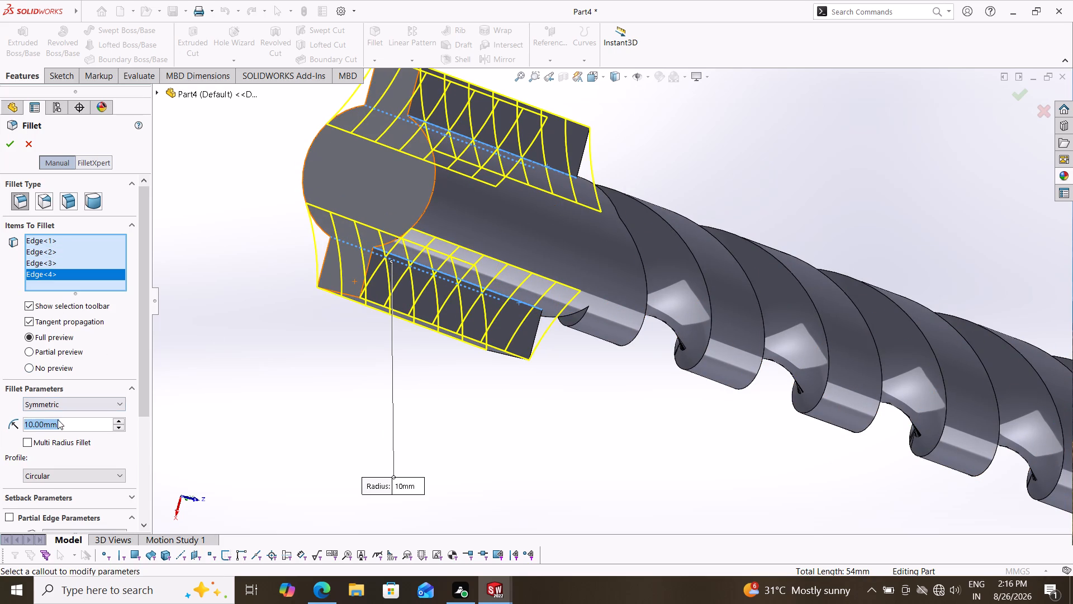
{"action": "key", "text": "1"}
{"action": "key", "text": "Return"}
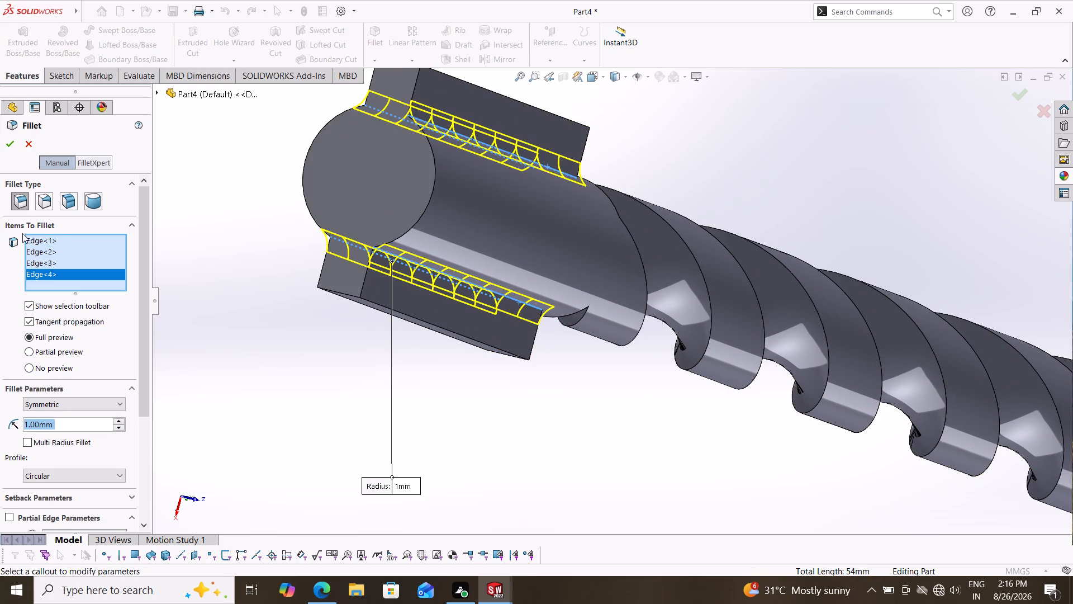
{"action": "left_click", "coordinate": [7, 141]}
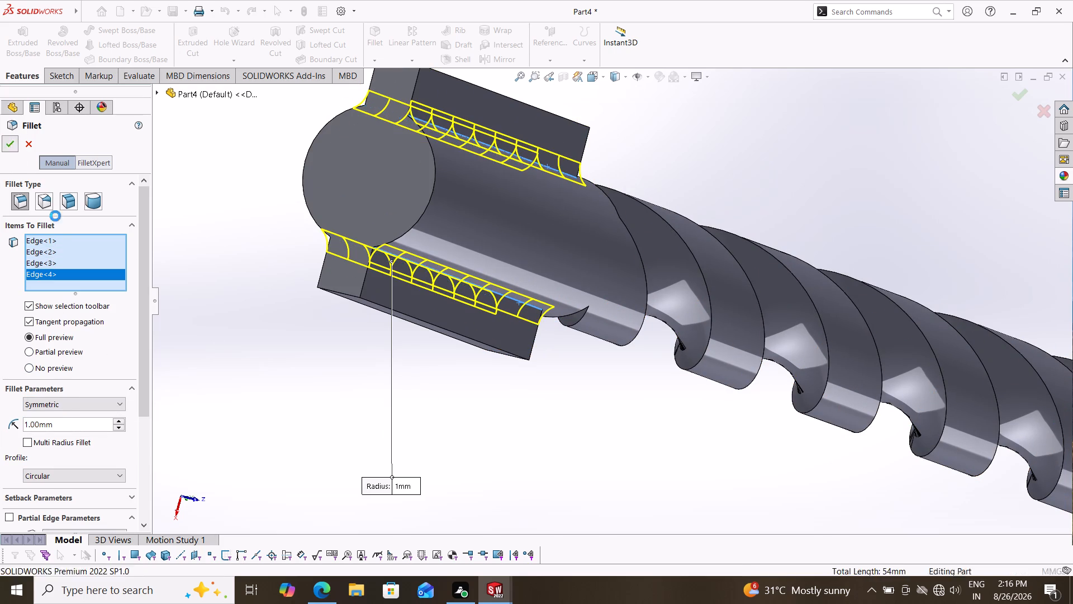
Fillet the four short outer edges at both ends of the two shank tabs with a 2 mm radius.
{"action": "middle_click_drag", "start_coordinate": [248, 322], "coordinate": [267, 324]}
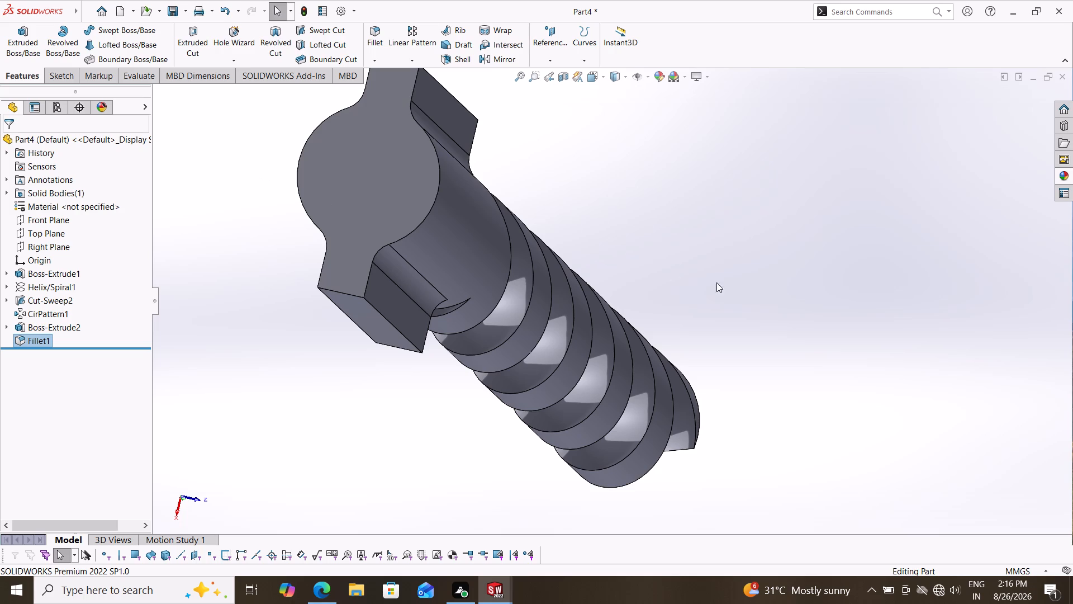
{"action": "scroll", "coordinate": [773, 275], "scroll_direction": "down", "scroll_amount": 3}
{"action": "scroll", "coordinate": [479, 363], "scroll_direction": "up", "scroll_amount": 4}
{"action": "scroll", "coordinate": [540, 317], "scroll_direction": "up", "scroll_amount": 1}
{"action": "middle_click_drag", "start_coordinate": [545, 315], "coordinate": [604, 314]}
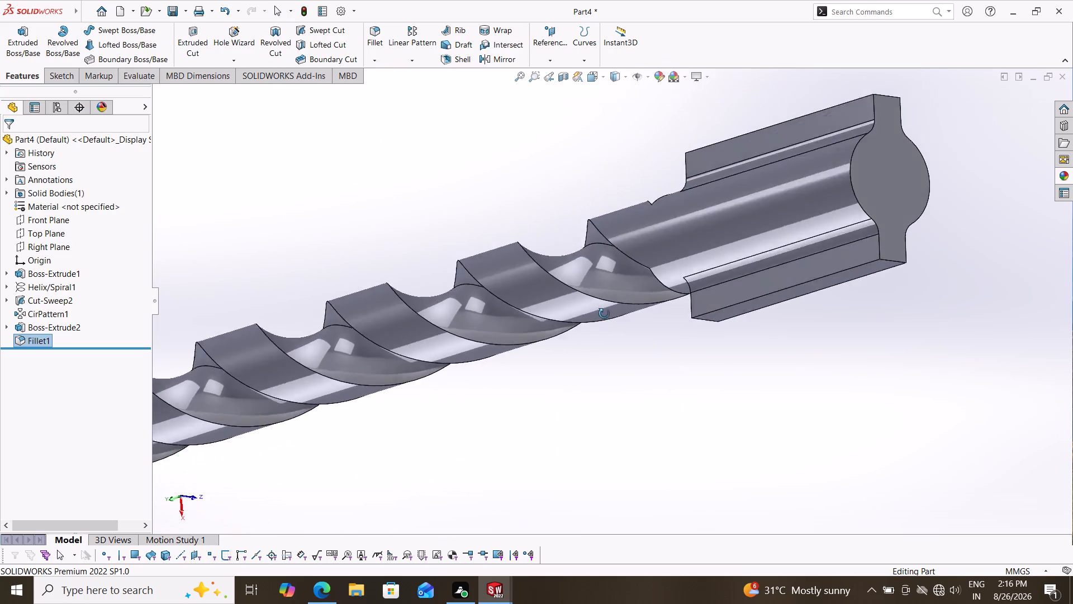
{"action": "middle_click_drag", "start_coordinate": [604, 314], "coordinate": [575, 314]}
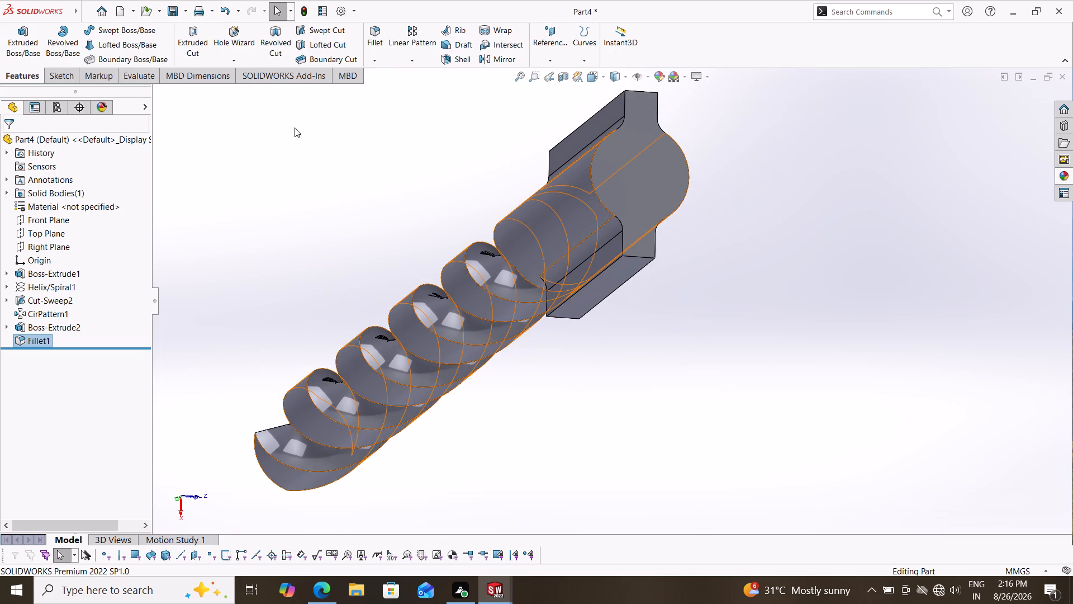
{"action": "left_click", "coordinate": [368, 35]}
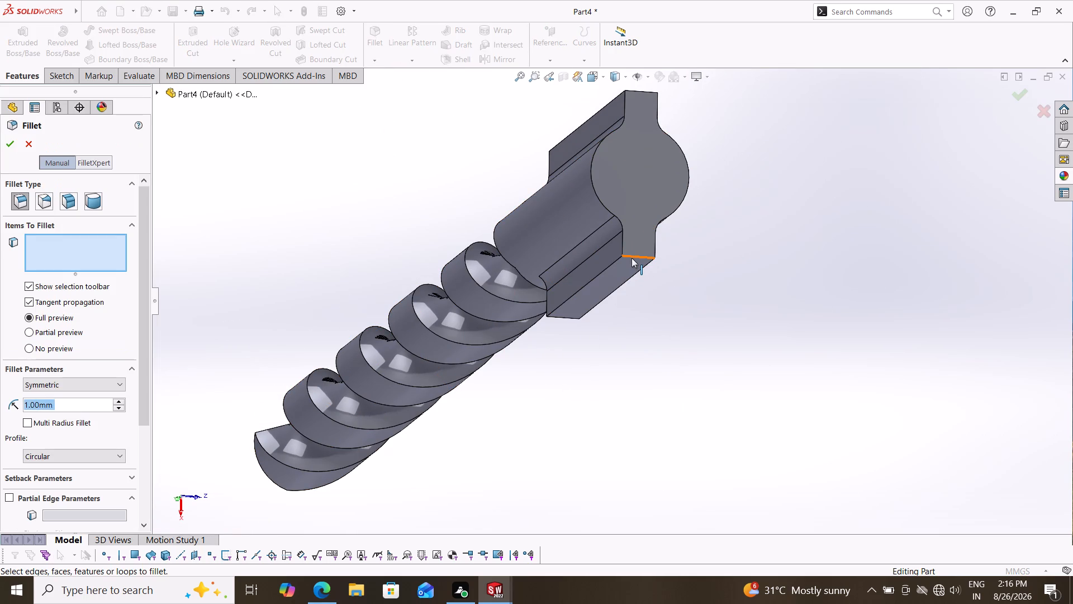
{"action": "left_click", "coordinate": [634, 256]}
{"action": "middle_click_drag", "start_coordinate": [716, 203], "coordinate": [711, 245]}
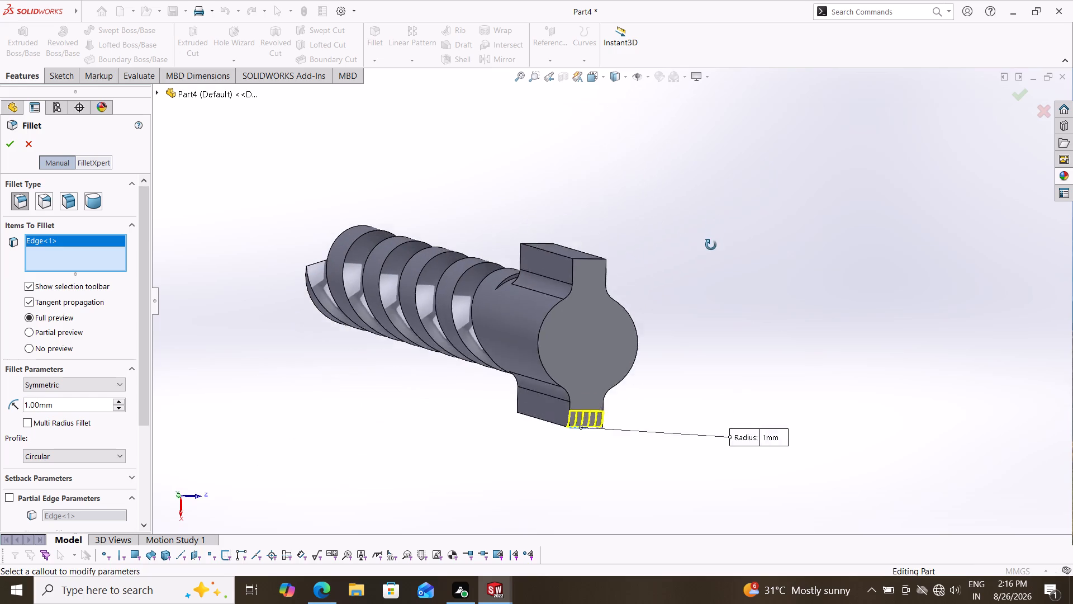
{"action": "middle_click_drag", "start_coordinate": [711, 245], "coordinate": [709, 274]}
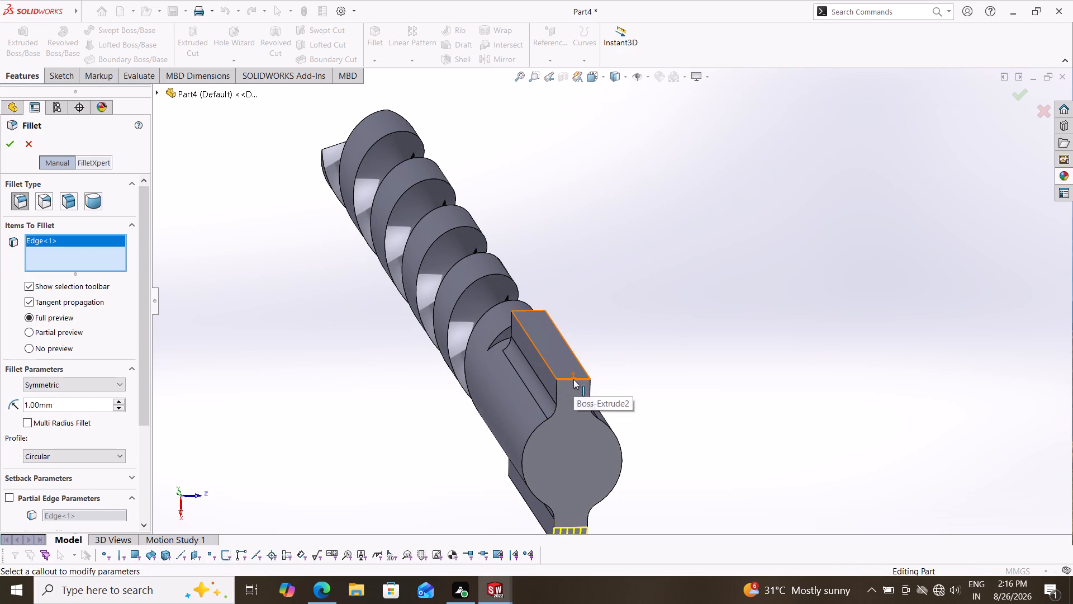
{"action": "left_click", "coordinate": [573, 379]}
{"action": "middle_click_drag", "start_coordinate": [647, 400], "coordinate": [671, 251]}
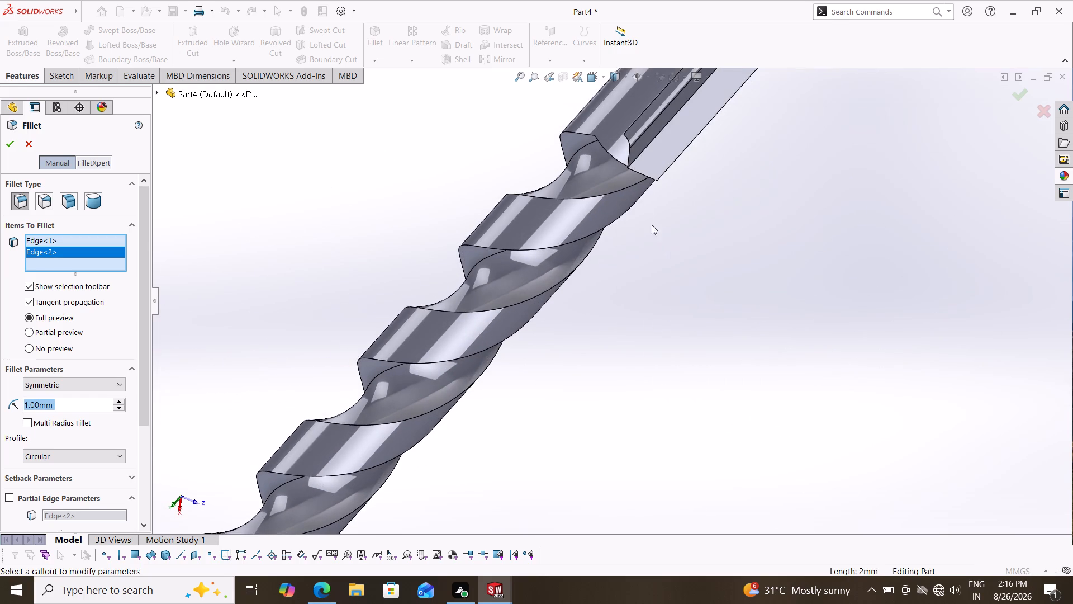
{"action": "scroll", "coordinate": [652, 207], "scroll_direction": "down", "scroll_amount": 2}
{"action": "left_click", "coordinate": [637, 174]}
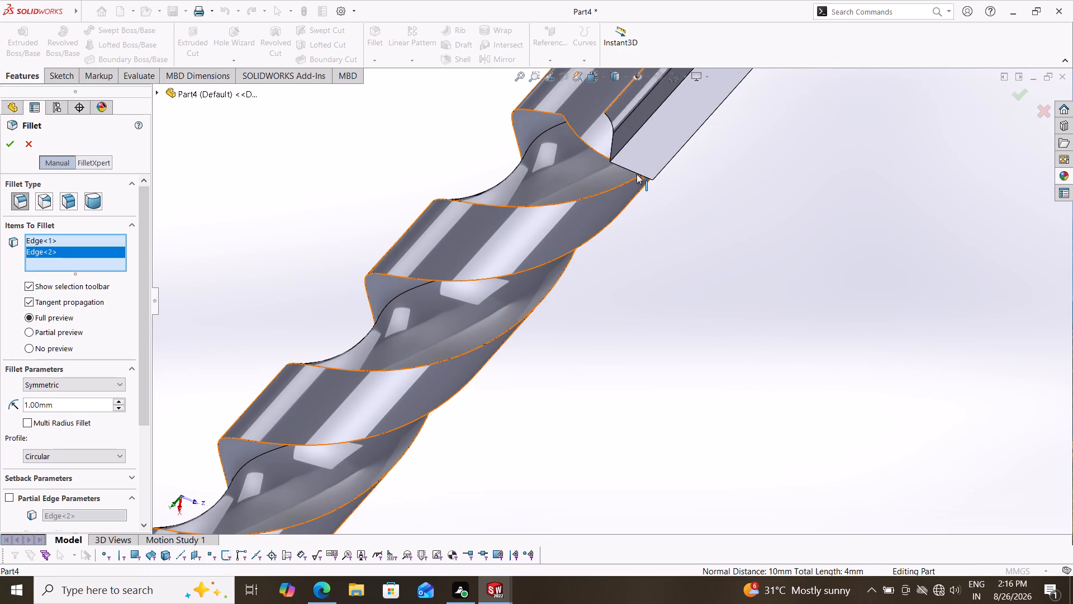
{"action": "middle_click_drag", "start_coordinate": [672, 294], "coordinate": [791, 451]}
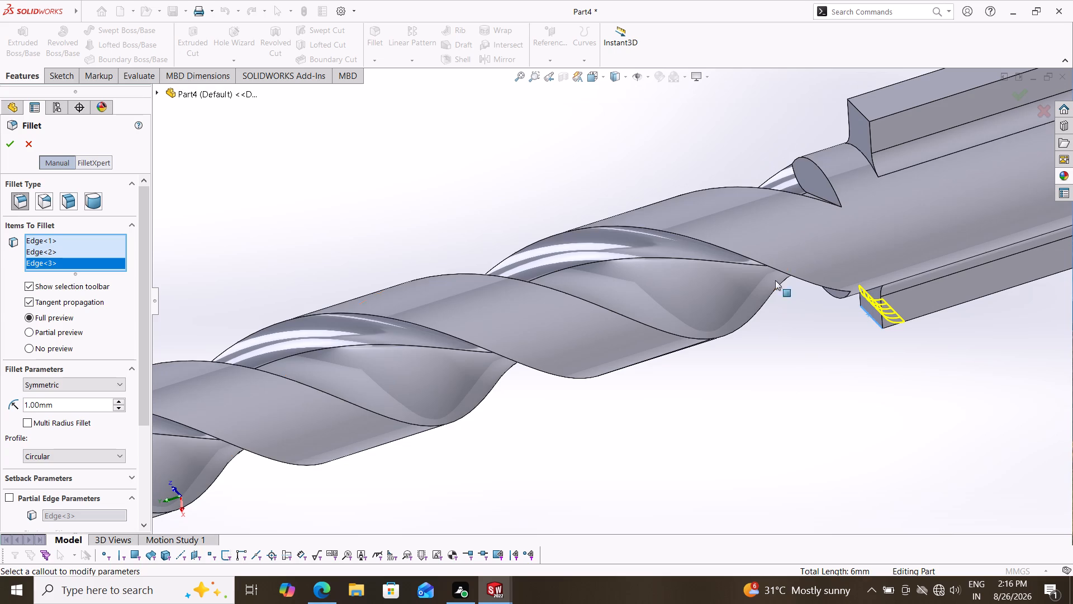
{"action": "left_click", "coordinate": [862, 112]}
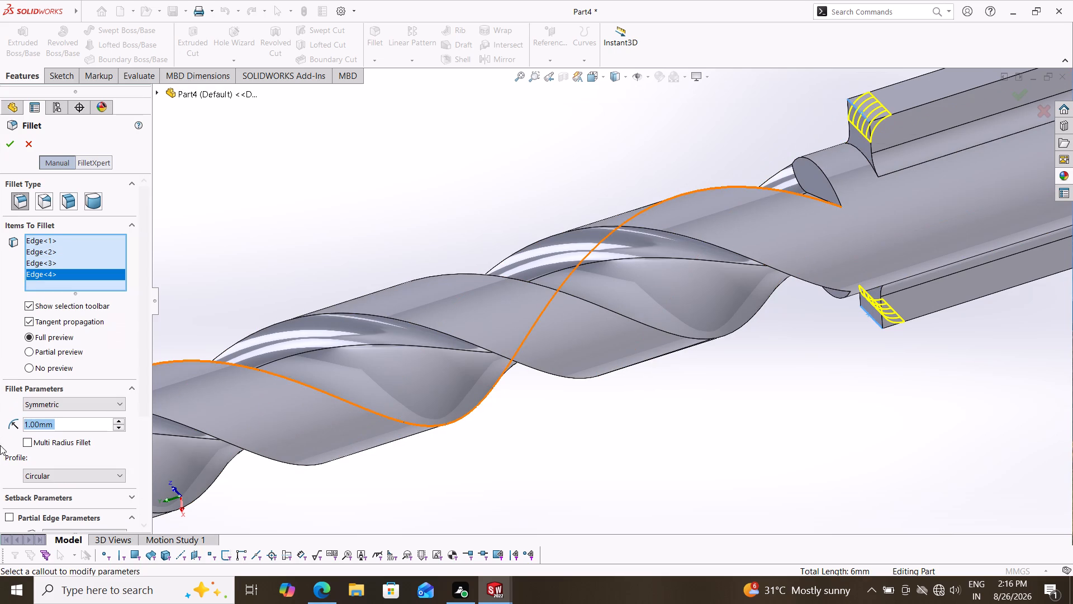
{"action": "key", "text": "2"}
{"action": "key", "text": "Return"}
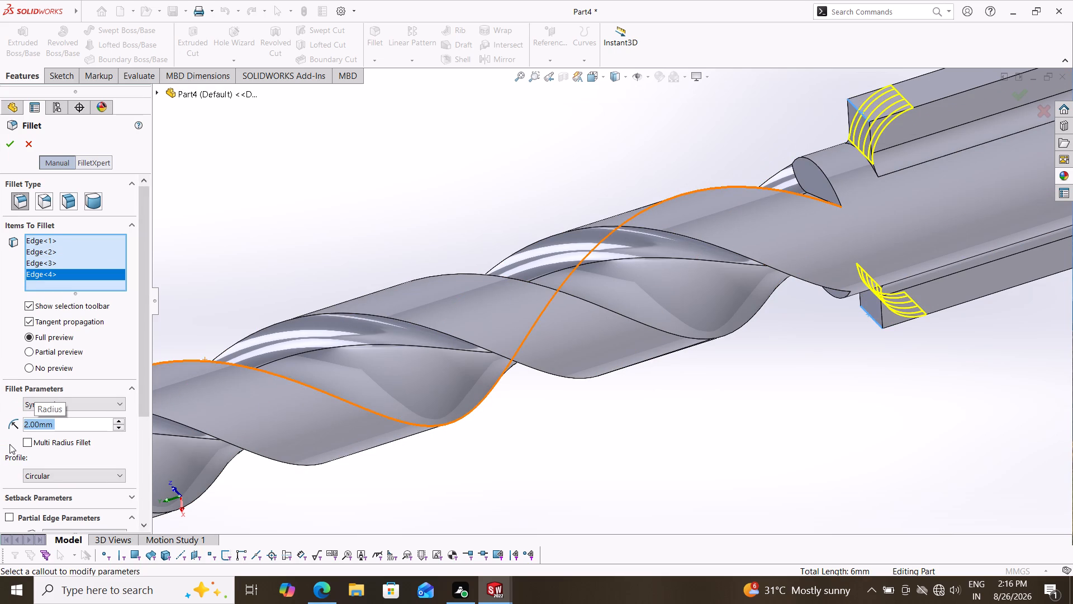
{"action": "left_click", "coordinate": [8, 138]}
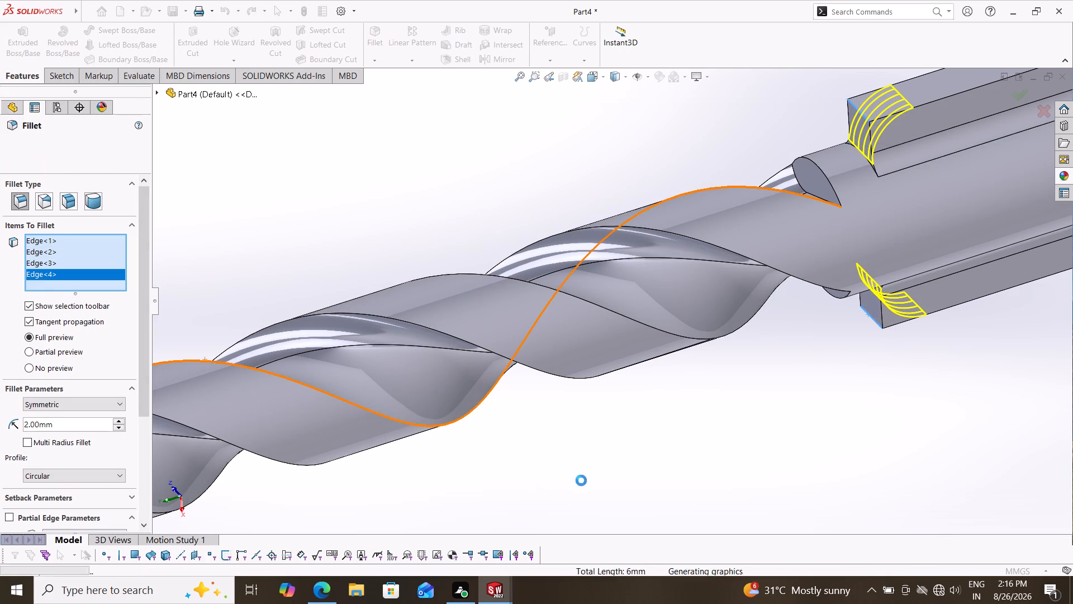
Examine the filleted tabs, shank and helical flutes from several sides.
{"action": "scroll", "coordinate": [778, 379], "scroll_direction": "down", "scroll_amount": 2}
{"action": "scroll", "coordinate": [778, 379], "scroll_direction": "up", "scroll_amount": 8}
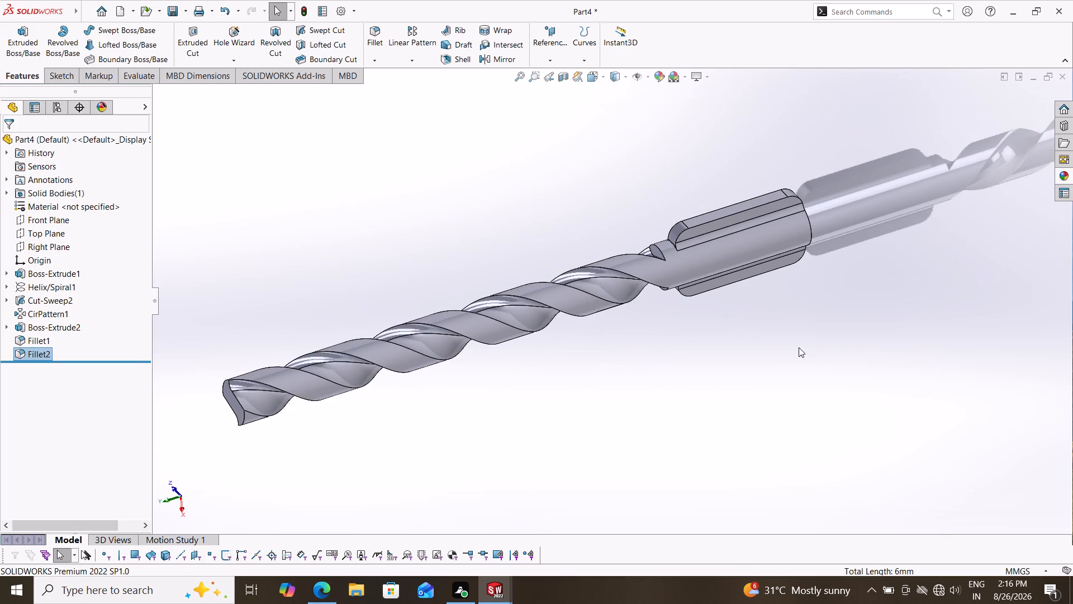
{"action": "middle_click_drag", "start_coordinate": [803, 300], "coordinate": [714, 299]}
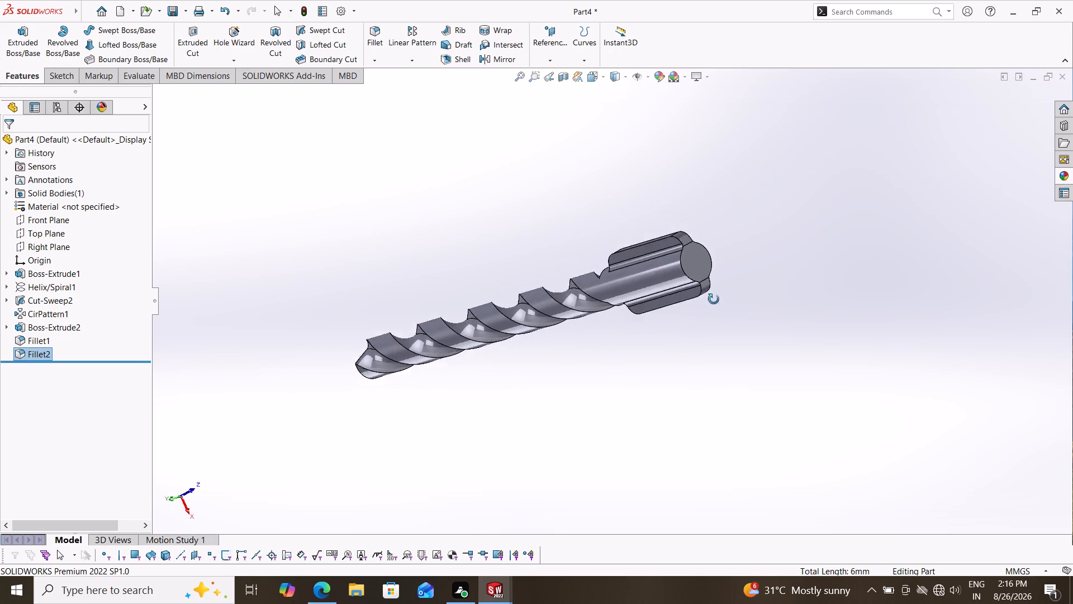
{"action": "middle_click_drag", "start_coordinate": [714, 299], "coordinate": [871, 360]}
{"action": "scroll", "coordinate": [474, 365], "scroll_direction": "down", "scroll_amount": 2}
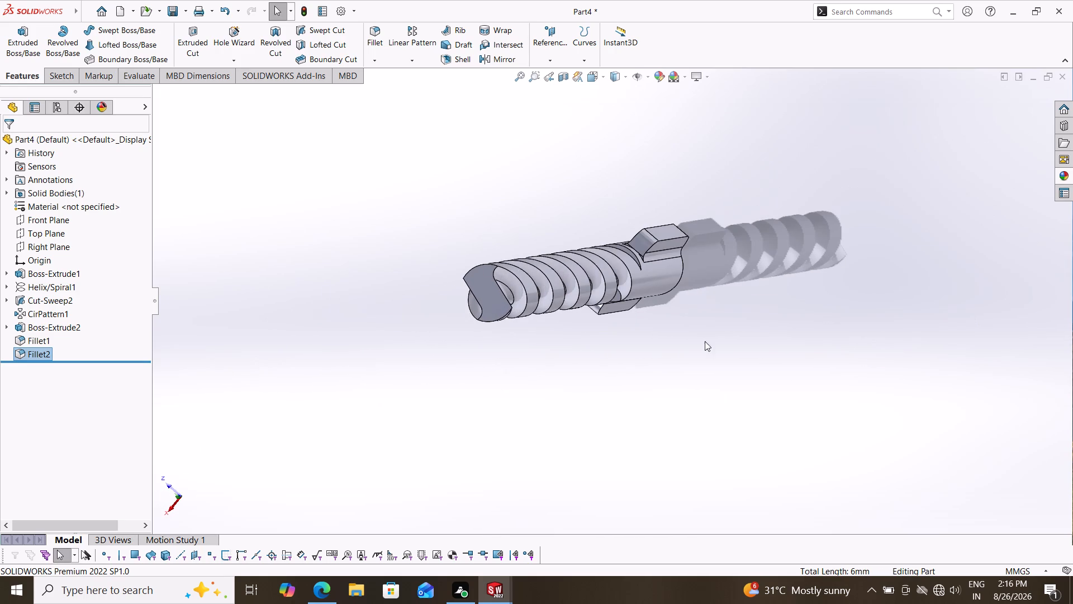
{"action": "middle_click_drag", "start_coordinate": [763, 306], "coordinate": [656, 401]}
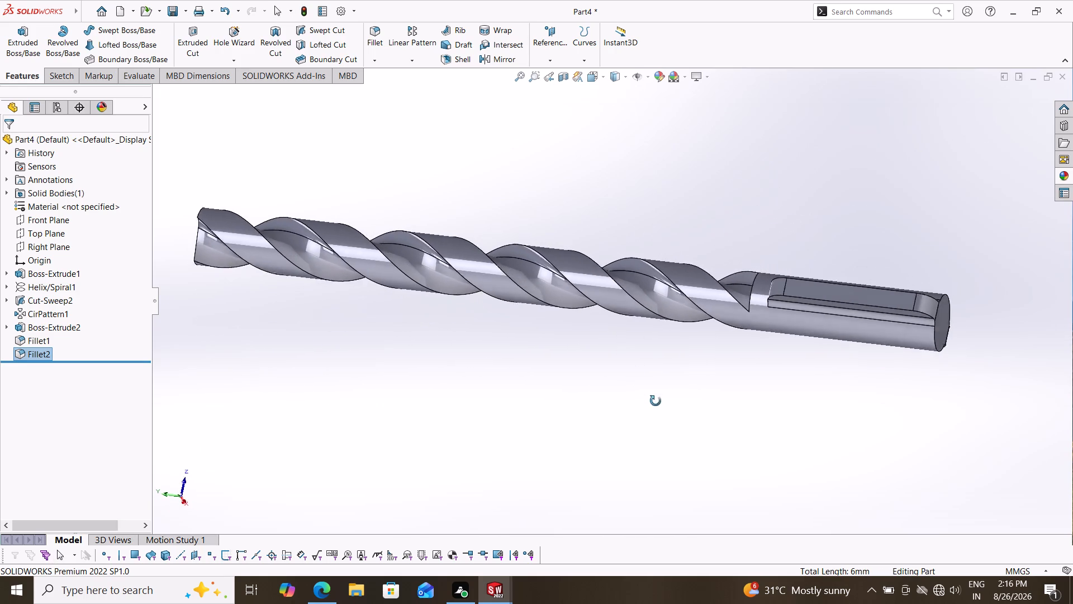
{"action": "middle_click_drag", "start_coordinate": [656, 401], "coordinate": [715, 225]}
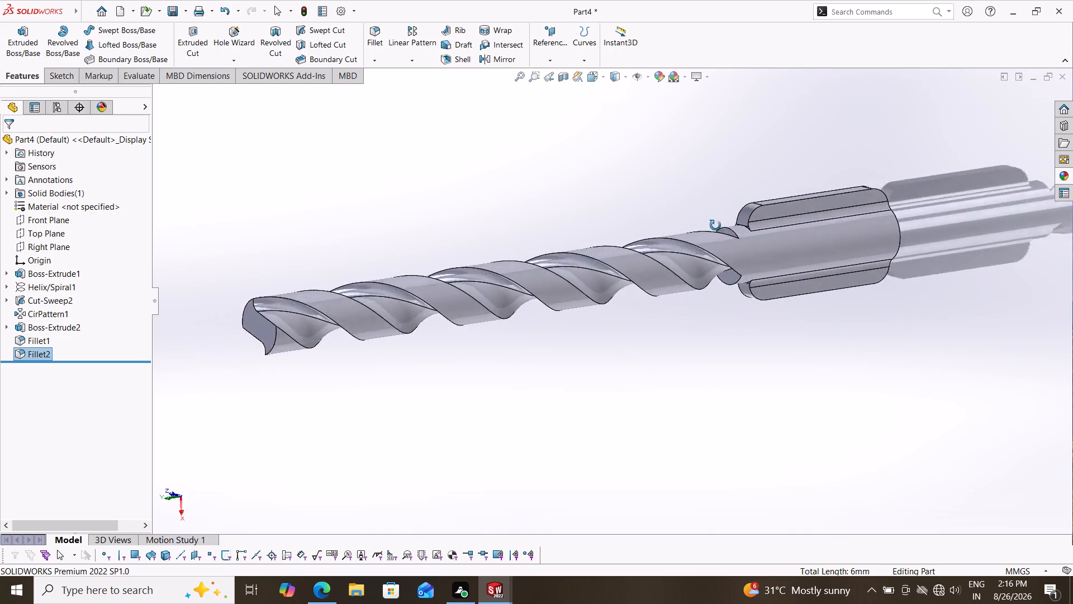
{"action": "middle_click_drag", "start_coordinate": [715, 225], "coordinate": [730, 232]}
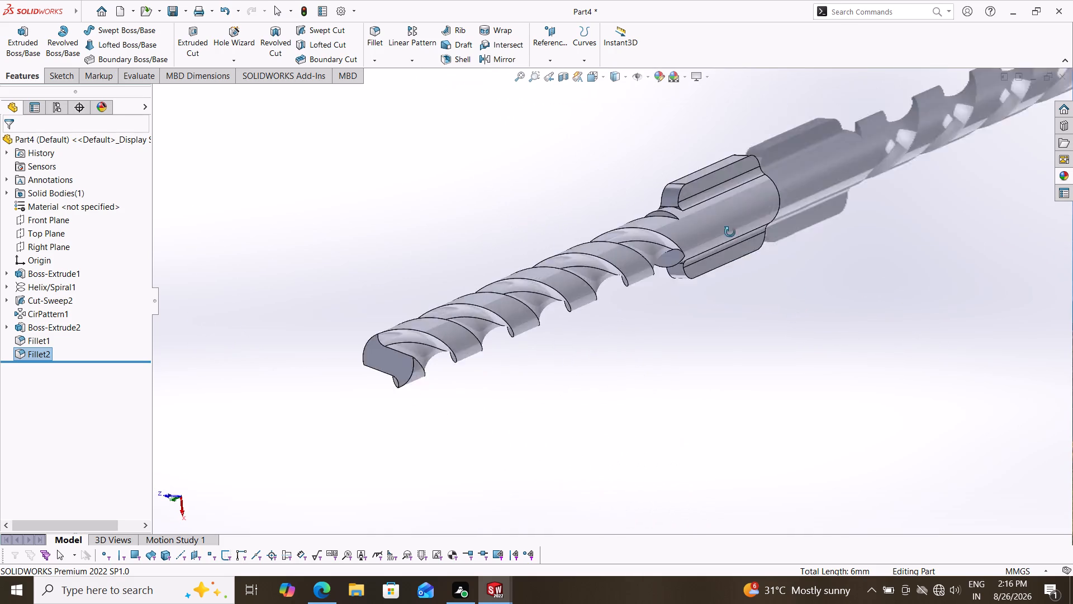
{"action": "middle_click_drag", "start_coordinate": [730, 232], "coordinate": [750, 199]}
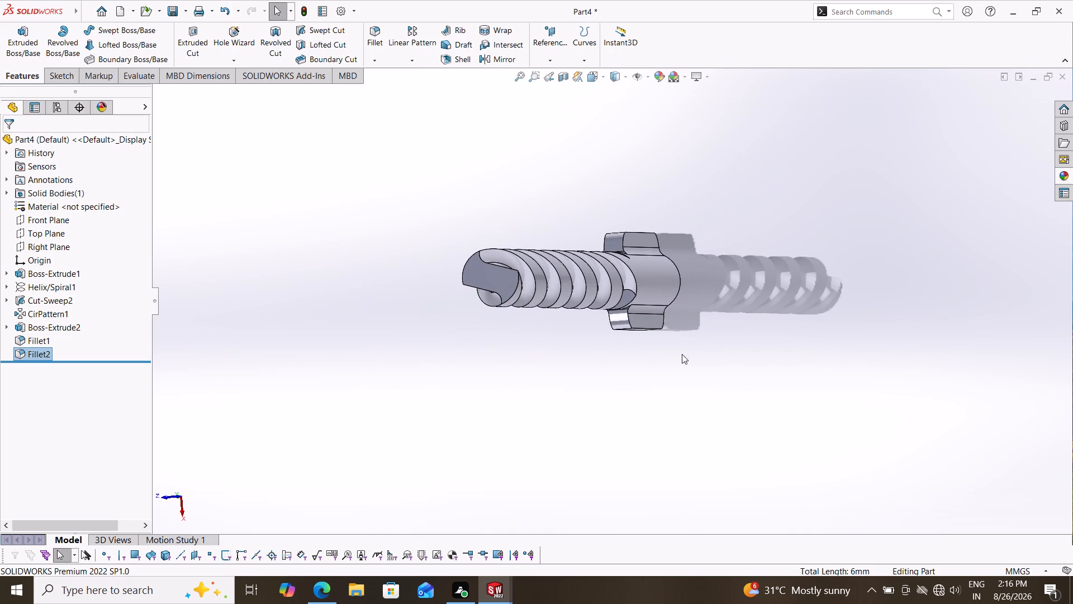
{"action": "scroll", "coordinate": [686, 353], "scroll_direction": "down", "scroll_amount": 2}
{"action": "scroll", "coordinate": [606, 299], "scroll_direction": "down", "scroll_amount": 1}
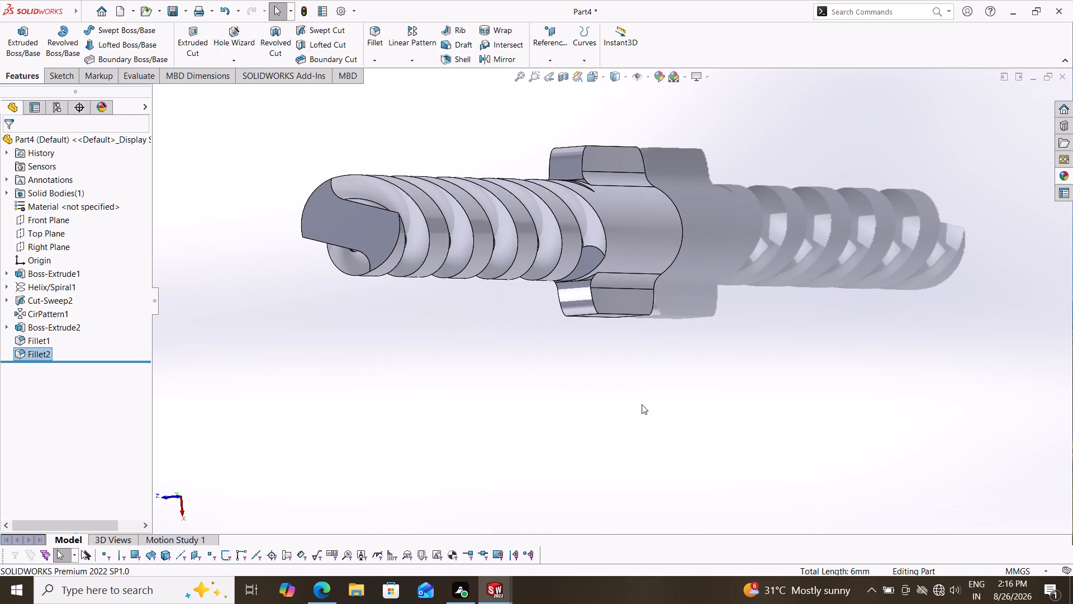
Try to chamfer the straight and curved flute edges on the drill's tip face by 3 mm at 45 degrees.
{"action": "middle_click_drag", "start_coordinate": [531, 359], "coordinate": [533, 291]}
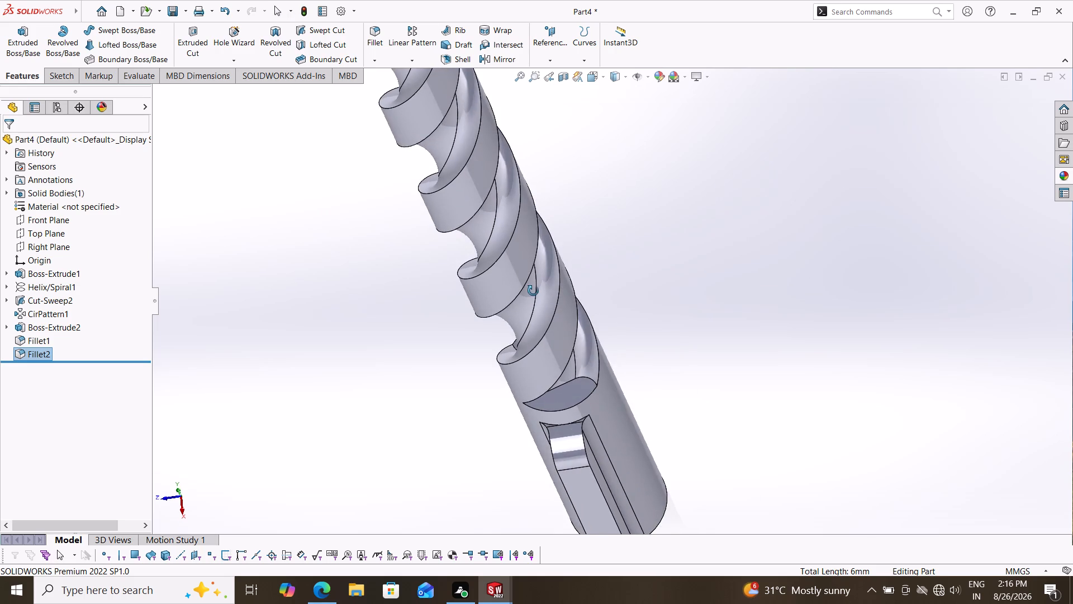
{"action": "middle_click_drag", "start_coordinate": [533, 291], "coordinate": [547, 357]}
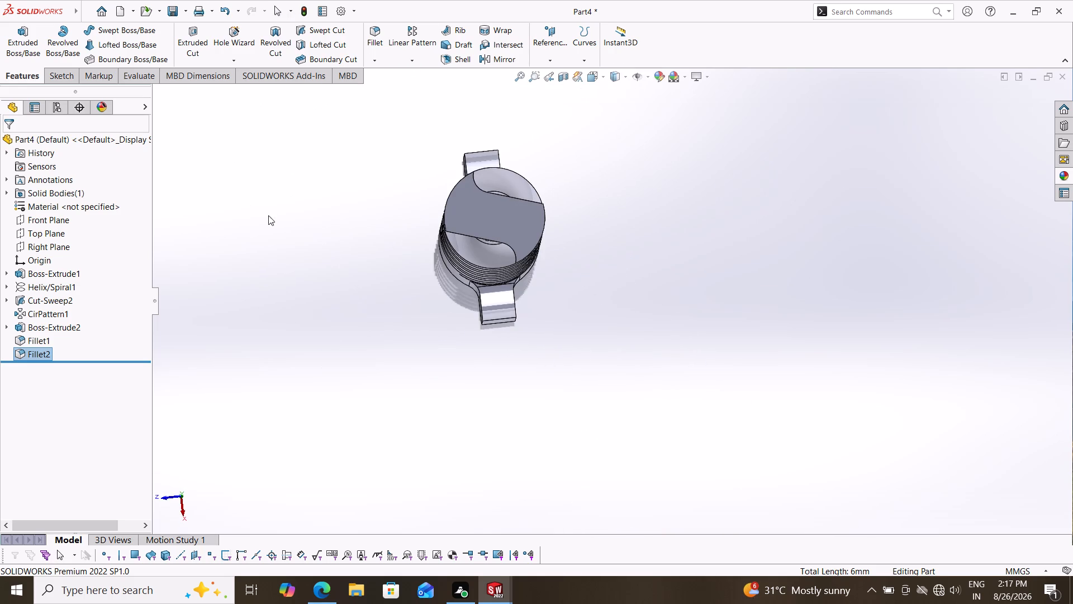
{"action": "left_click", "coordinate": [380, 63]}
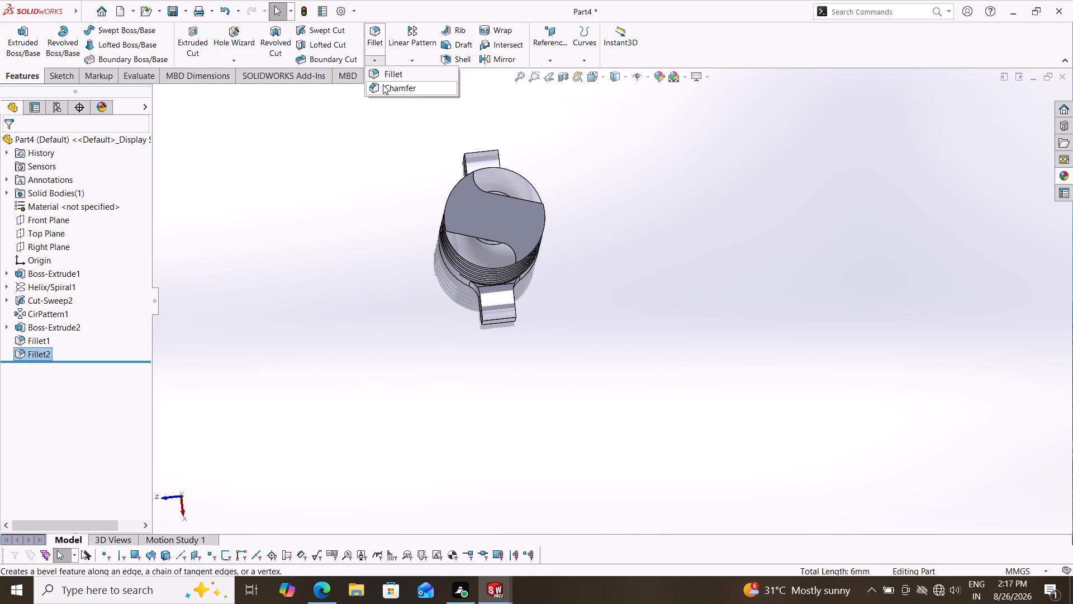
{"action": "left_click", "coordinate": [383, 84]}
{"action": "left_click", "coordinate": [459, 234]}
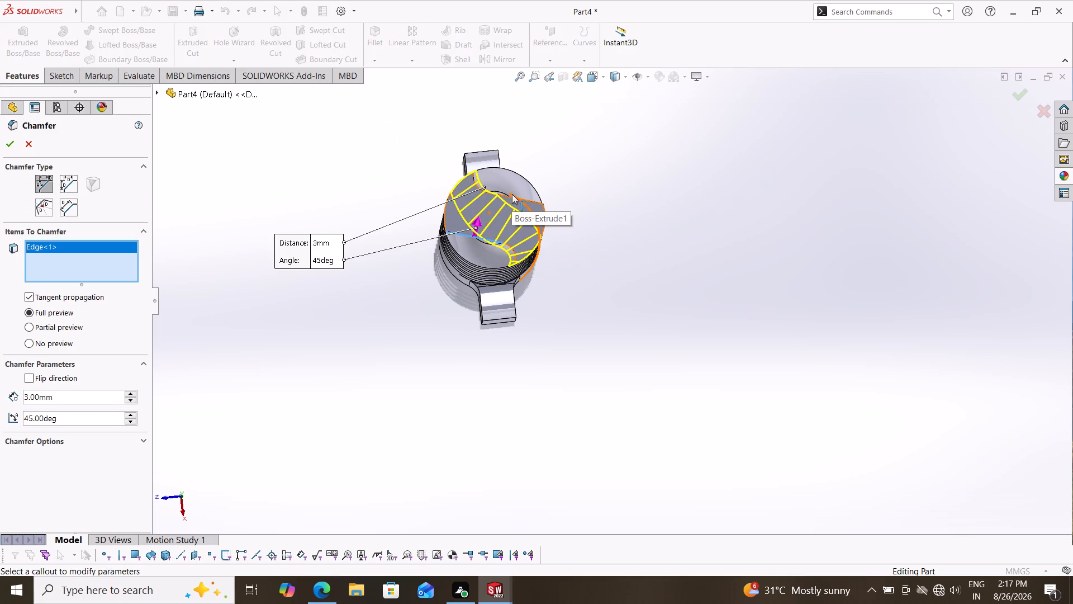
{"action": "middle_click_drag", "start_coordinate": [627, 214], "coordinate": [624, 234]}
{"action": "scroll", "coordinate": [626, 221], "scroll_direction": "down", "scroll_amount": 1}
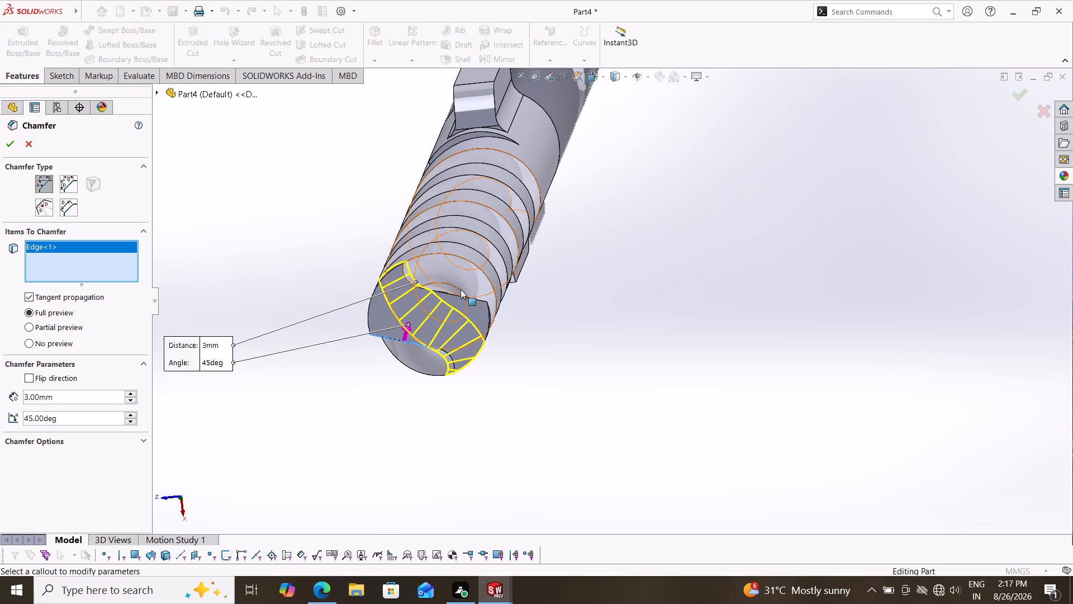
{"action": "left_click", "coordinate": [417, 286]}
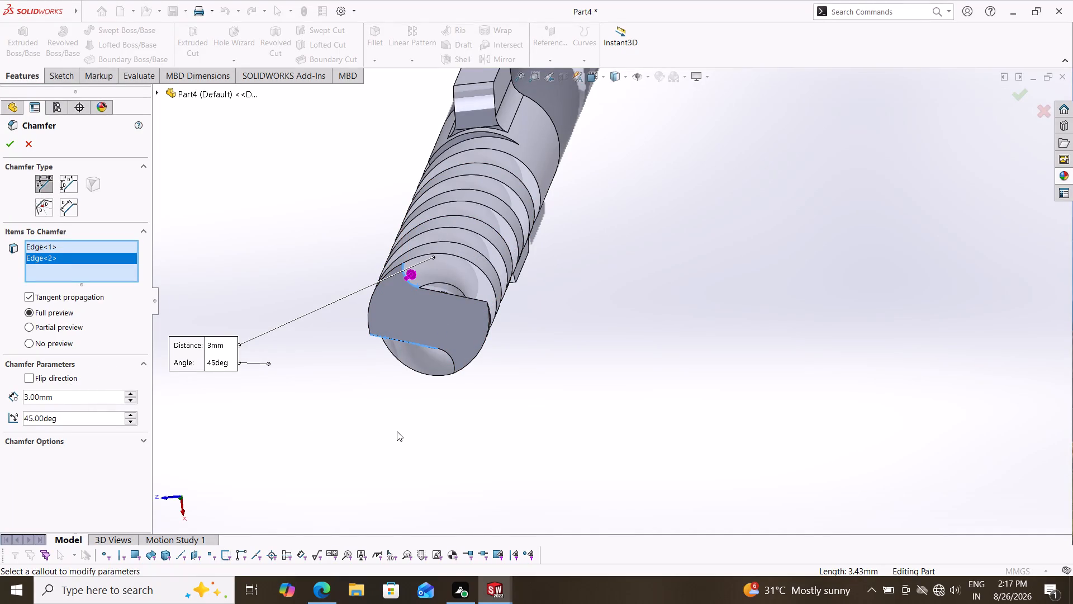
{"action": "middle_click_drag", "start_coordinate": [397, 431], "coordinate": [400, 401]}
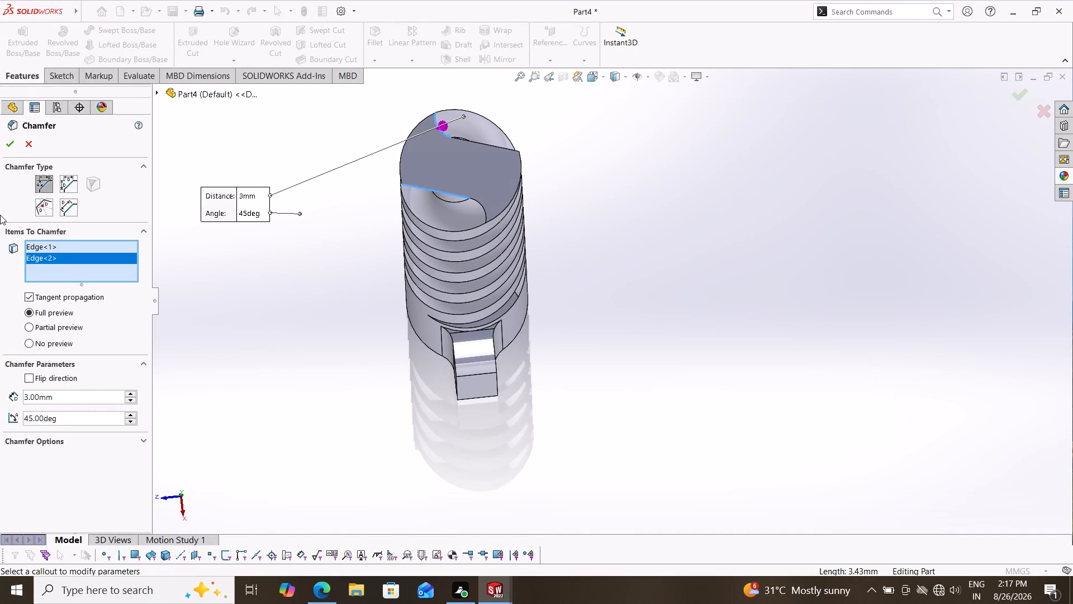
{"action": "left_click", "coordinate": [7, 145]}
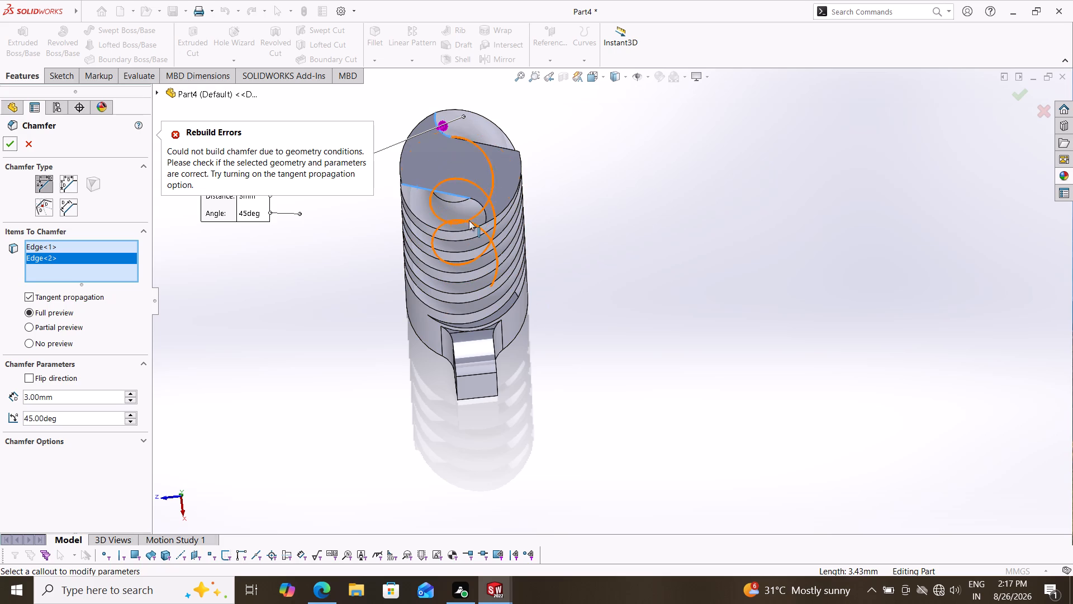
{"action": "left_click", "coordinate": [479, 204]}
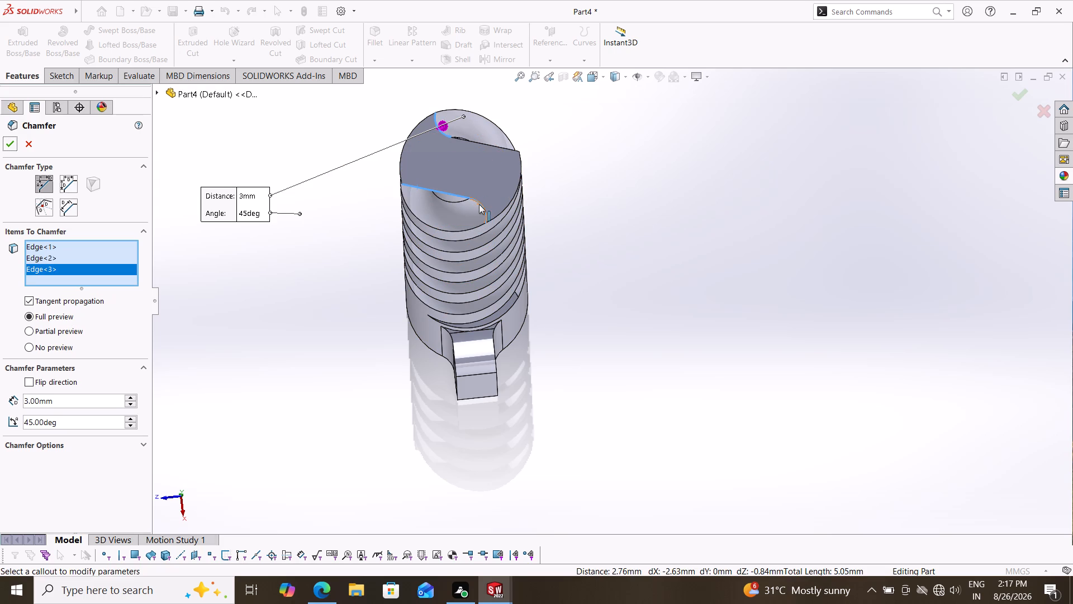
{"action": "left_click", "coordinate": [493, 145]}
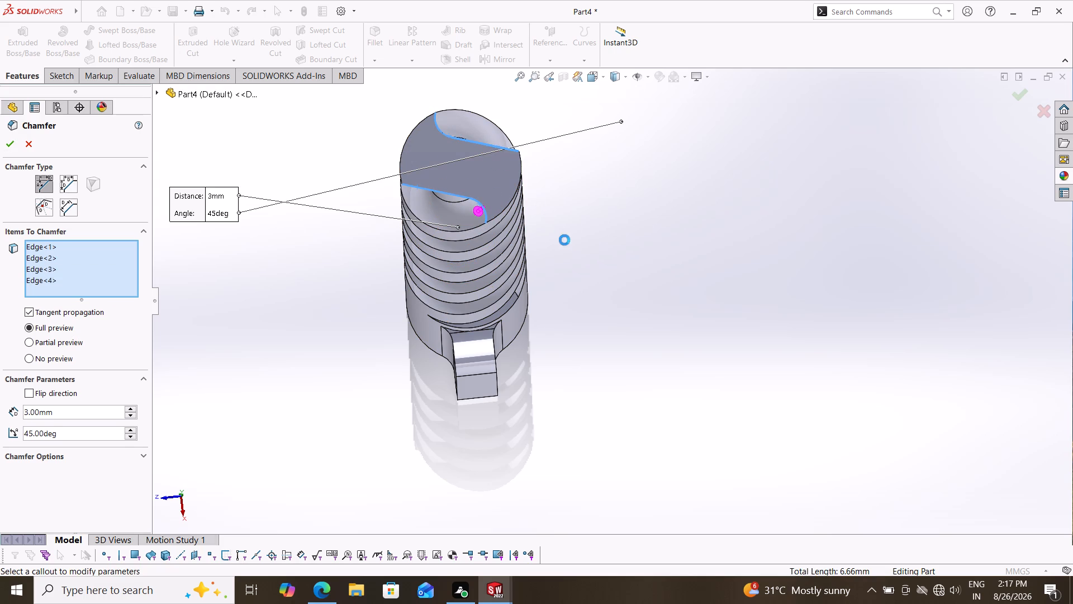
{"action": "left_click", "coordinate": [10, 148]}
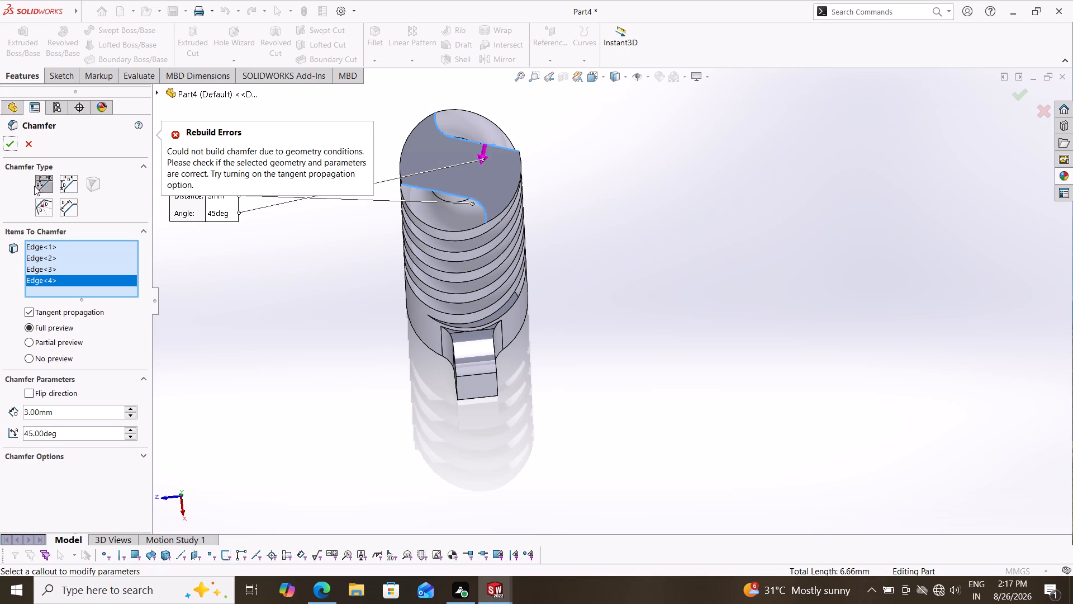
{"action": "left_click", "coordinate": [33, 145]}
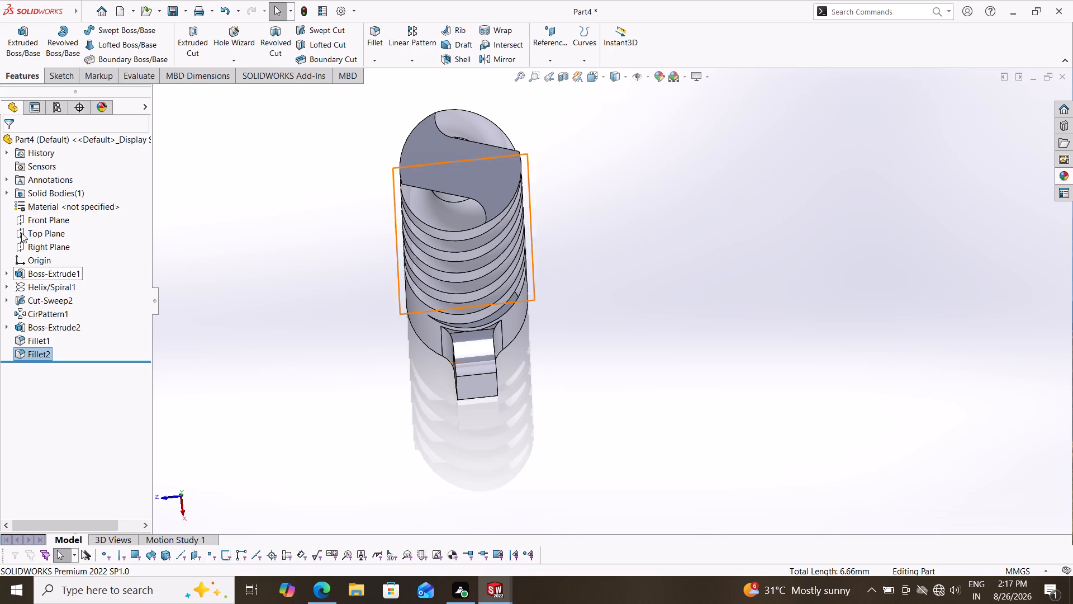
Chamfer the two straight flute edges on the drill's tip face by 3 mm at 45 degrees.
{"action": "left_click", "coordinate": [368, 57]}
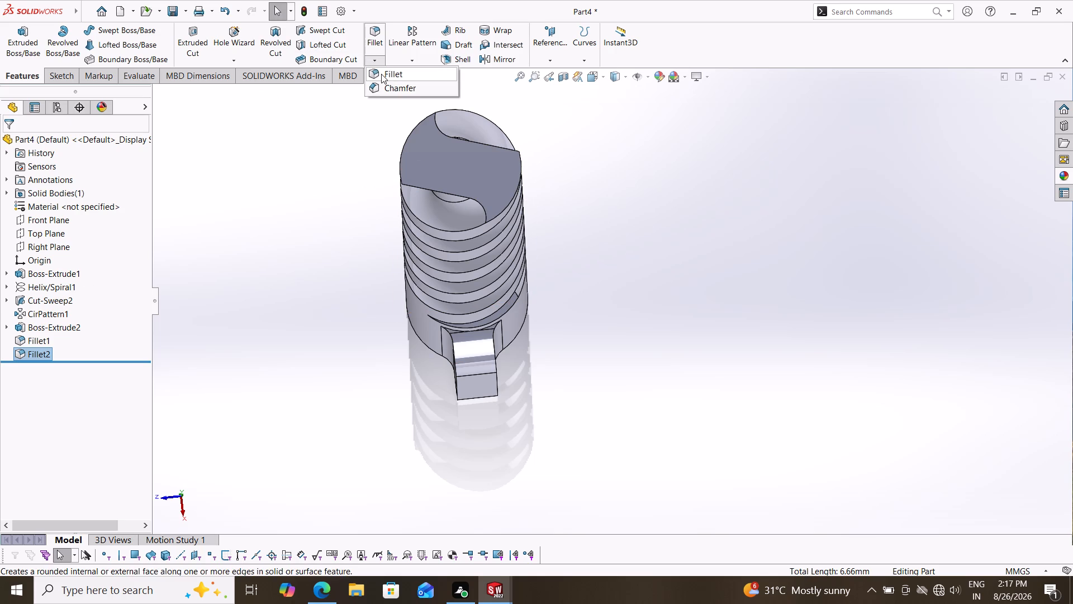
{"action": "left_click", "coordinate": [384, 83]}
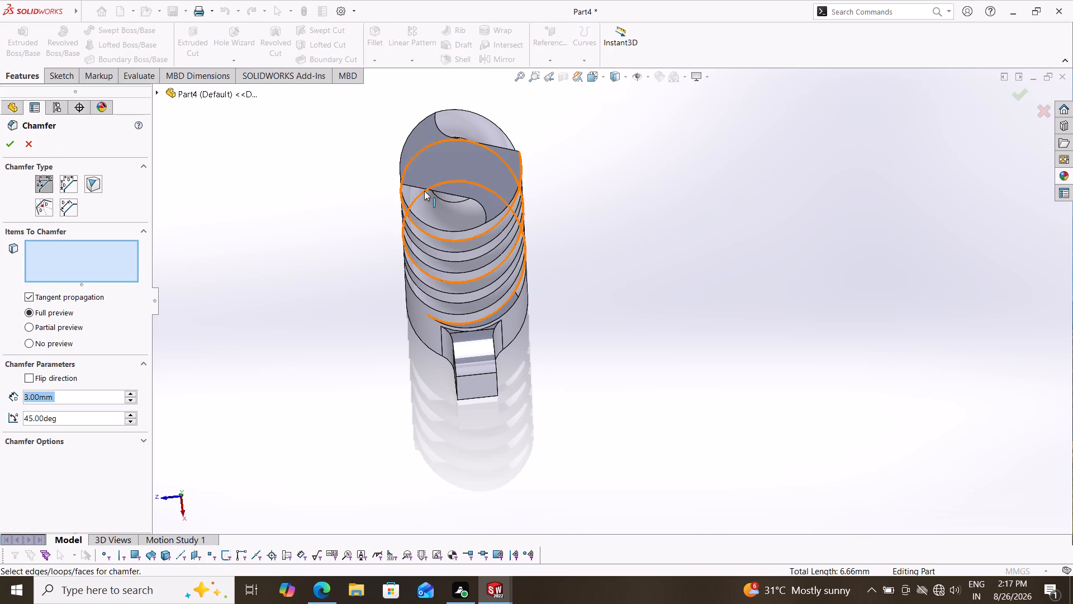
{"action": "left_click", "coordinate": [426, 189]}
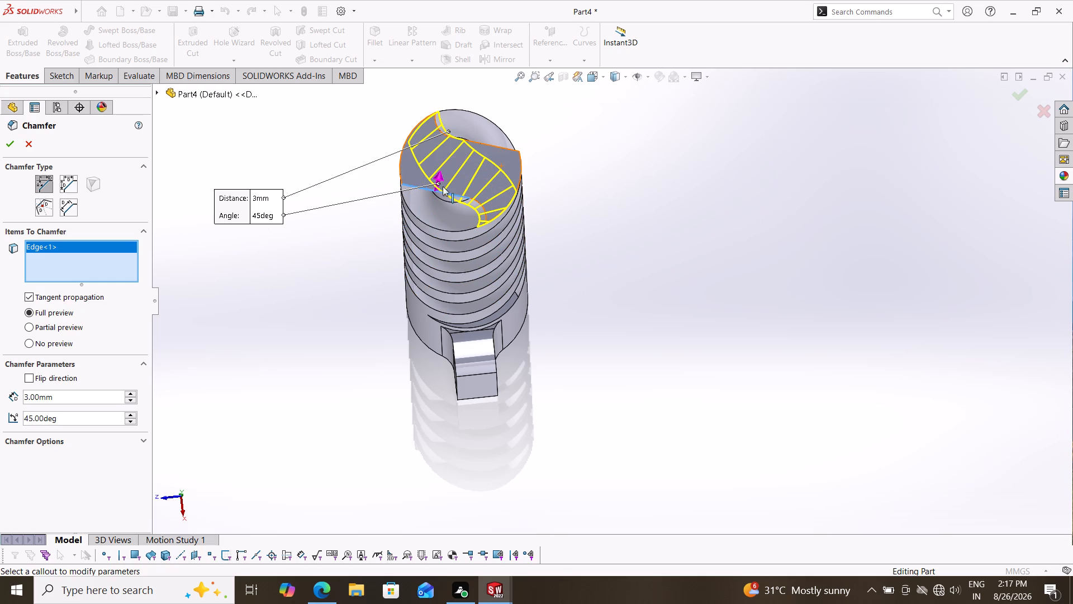
{"action": "scroll", "coordinate": [542, 168], "scroll_direction": "down", "scroll_amount": 1}
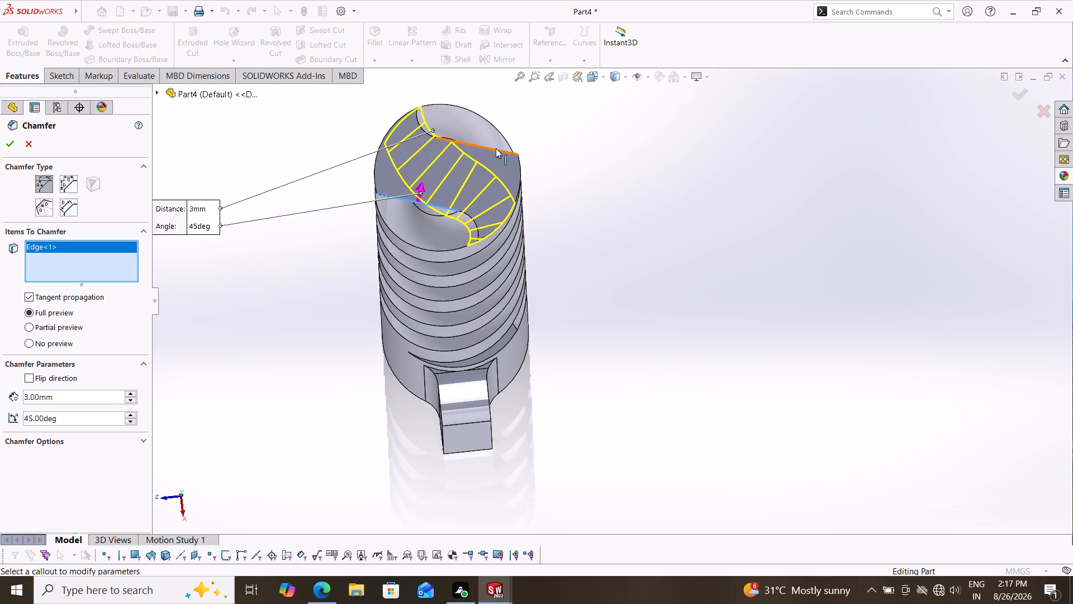
{"action": "left_click", "coordinate": [496, 148]}
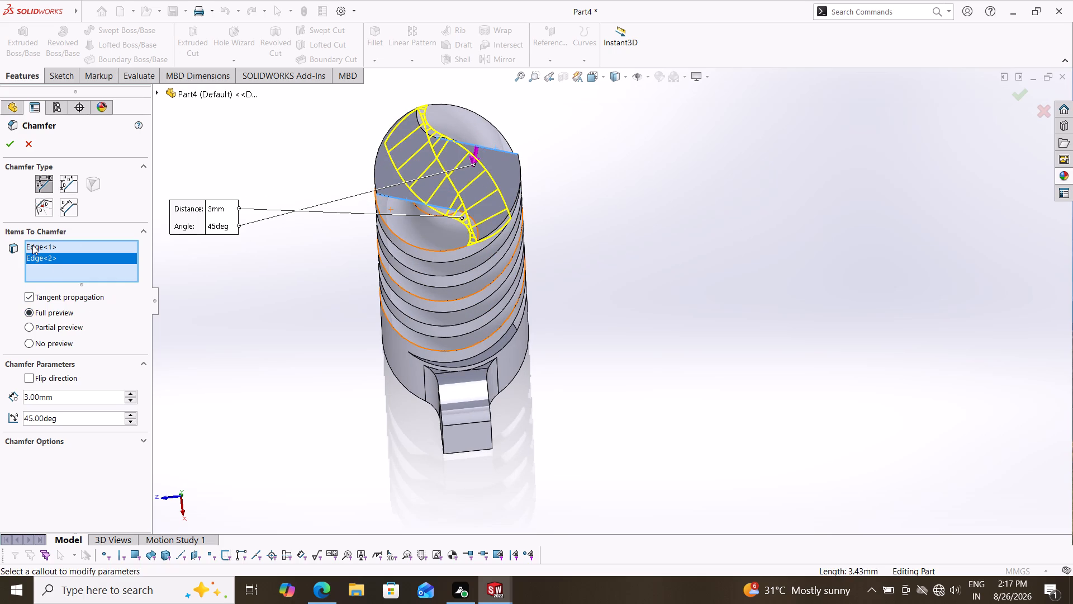
{"action": "left_click", "coordinate": [7, 144]}
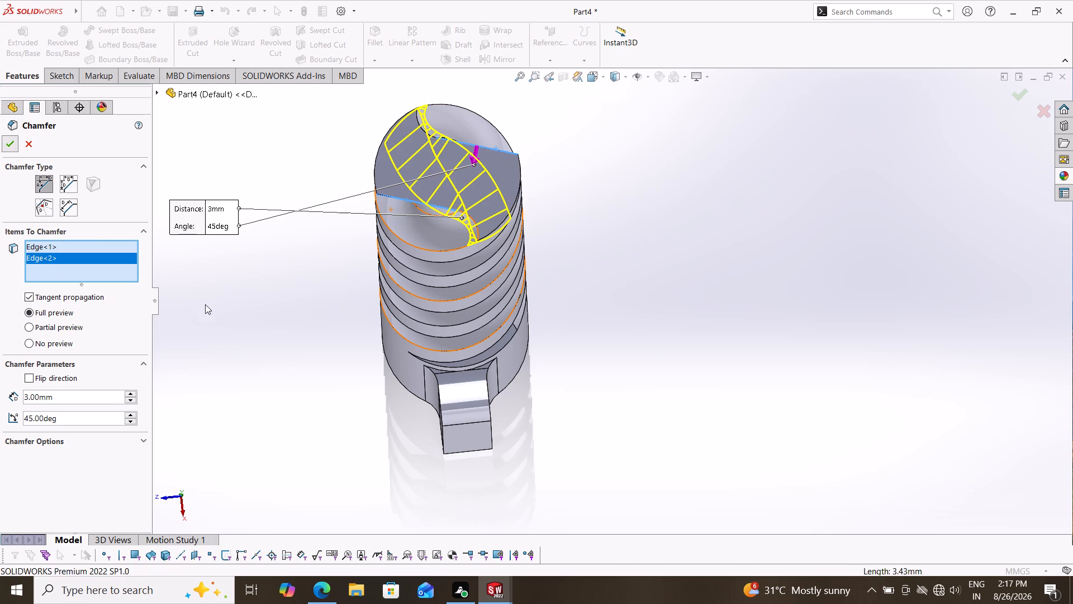
Examine the chamfered drill tip from several sides.
{"action": "scroll", "coordinate": [564, 352], "scroll_direction": "down", "scroll_amount": 1}
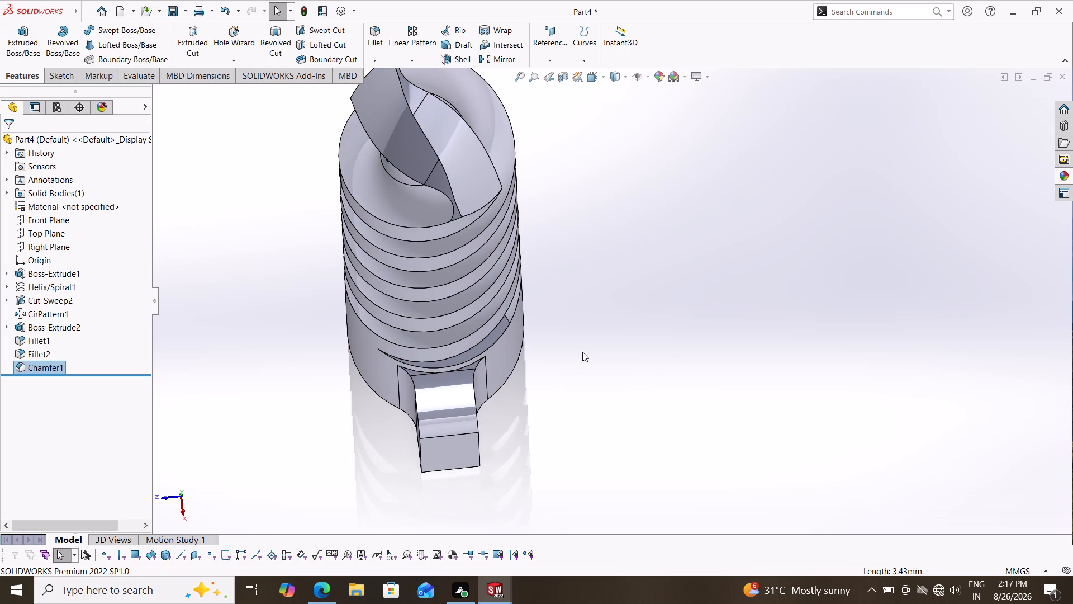
{"action": "scroll", "coordinate": [581, 355], "scroll_direction": "up", "scroll_amount": 2}
{"action": "middle_click_drag", "start_coordinate": [579, 298], "coordinate": [572, 300]}
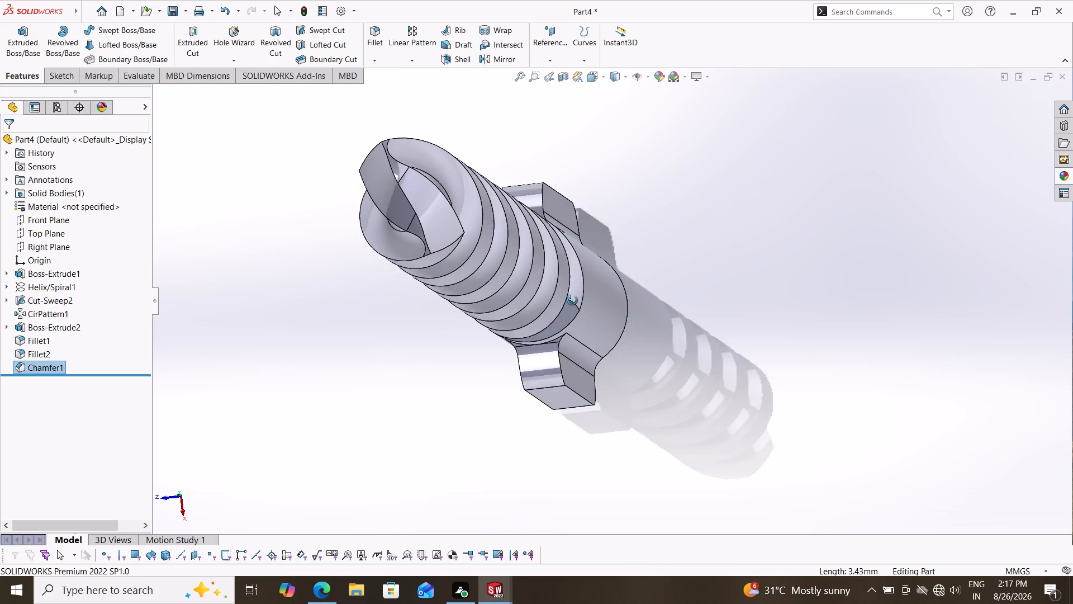
{"action": "middle_click_drag", "start_coordinate": [572, 300], "coordinate": [584, 305]}
{"action": "scroll", "coordinate": [646, 296], "scroll_direction": "down", "scroll_amount": 1}
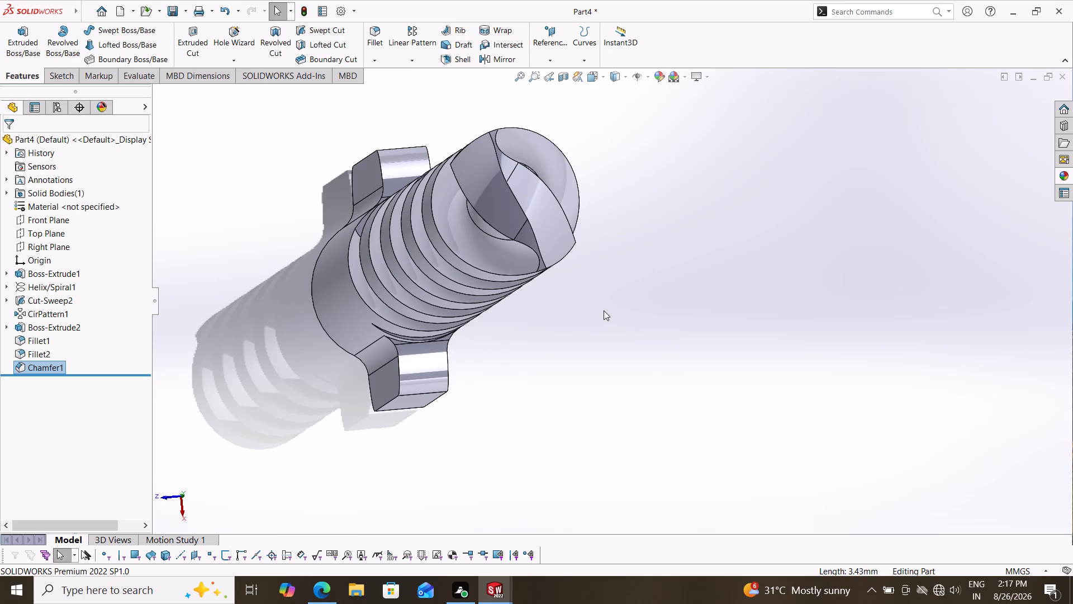
{"action": "scroll", "coordinate": [586, 285], "scroll_direction": "up", "scroll_amount": 2}
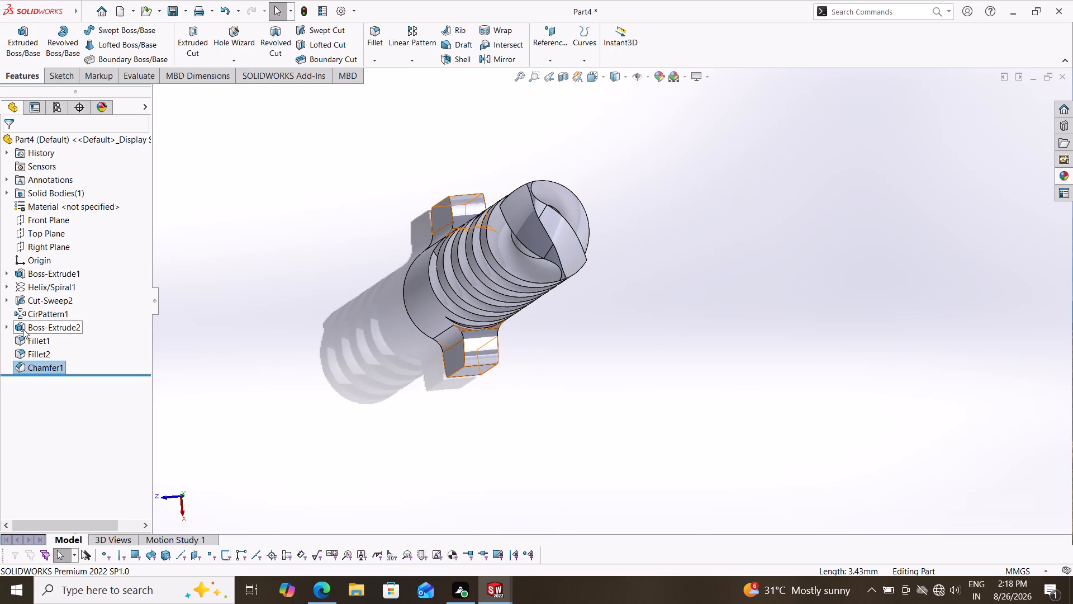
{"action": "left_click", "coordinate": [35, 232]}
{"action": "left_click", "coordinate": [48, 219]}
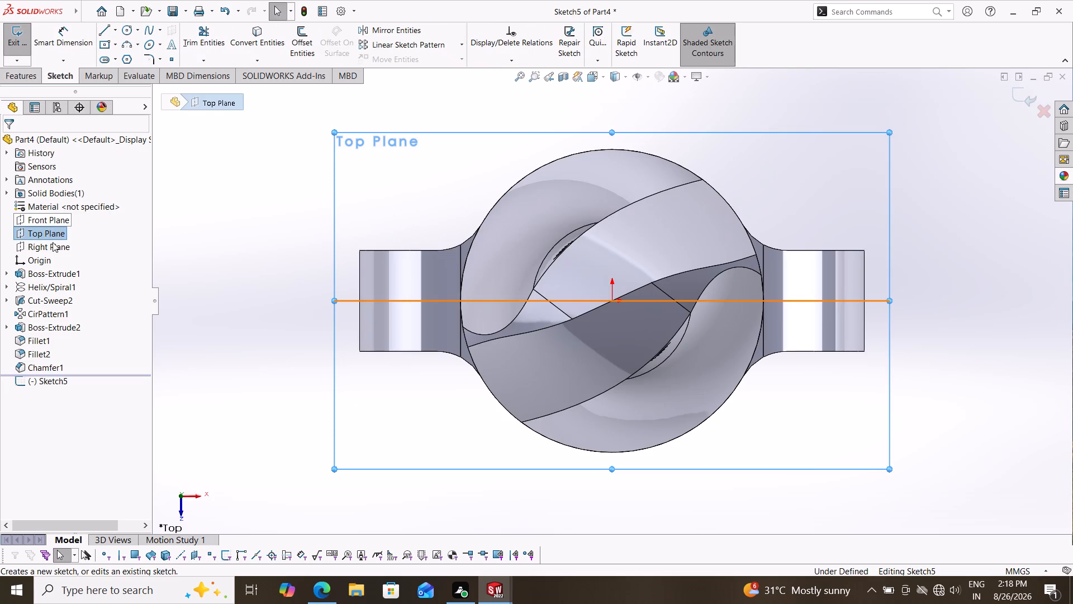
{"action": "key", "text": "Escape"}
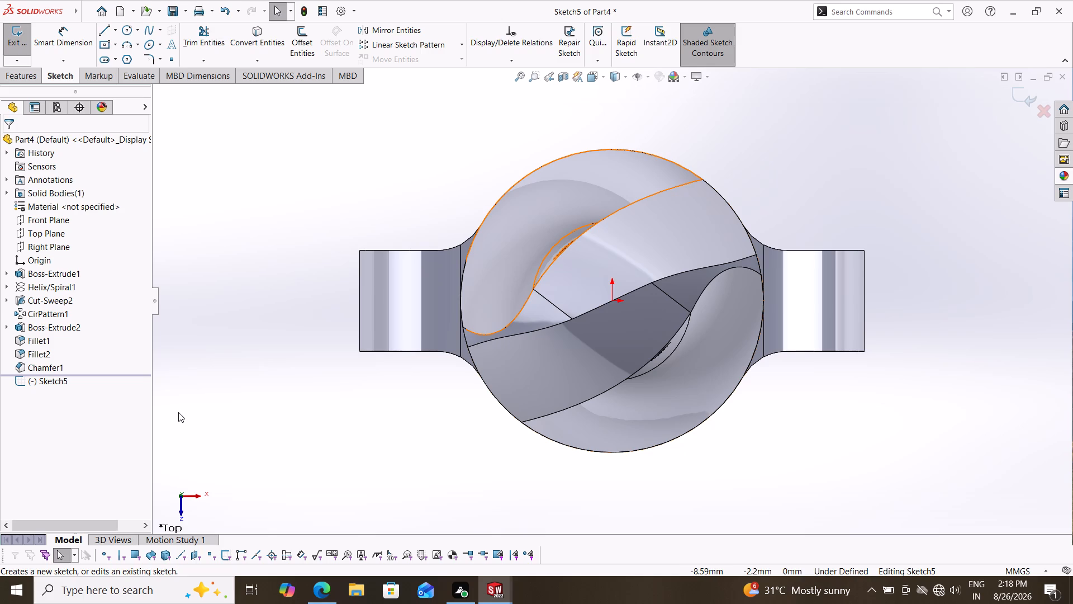
Examine the whole drill's tip, helical flutes and shank tabs from all sides, and leave the empty Top Plane sketch.
{"action": "scroll", "coordinate": [822, 252], "scroll_direction": "down", "scroll_amount": 1}
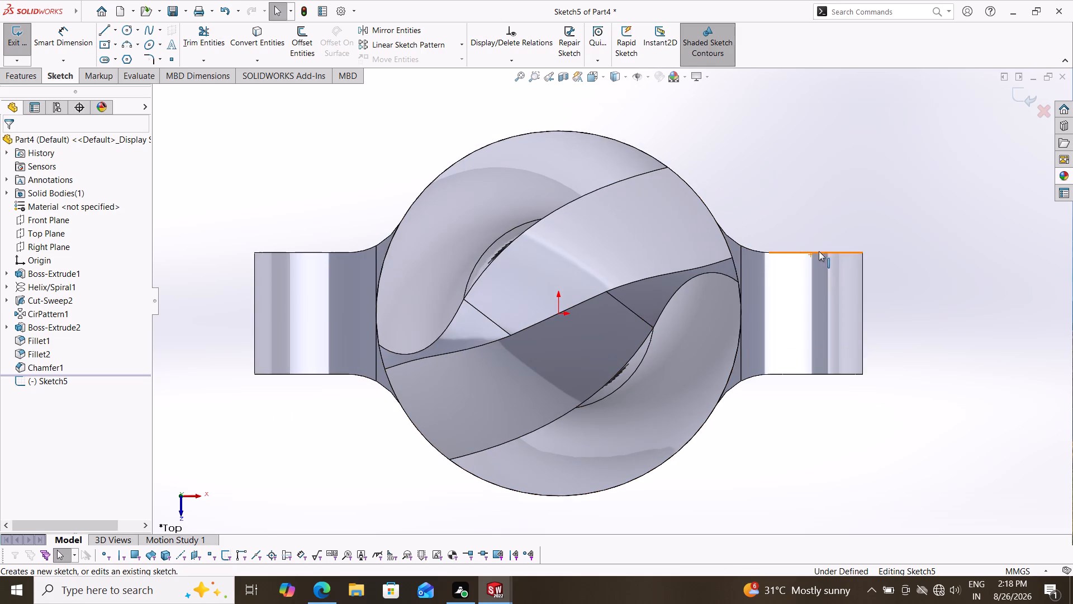
{"action": "scroll", "coordinate": [819, 251], "scroll_direction": "up", "scroll_amount": 4}
{"action": "middle_click_drag", "start_coordinate": [768, 228], "coordinate": [740, 276]}
{"action": "scroll", "coordinate": [735, 281], "scroll_direction": "down", "scroll_amount": 4}
{"action": "scroll", "coordinate": [724, 291], "scroll_direction": "up", "scroll_amount": 11}
{"action": "middle_click_drag", "start_coordinate": [707, 302], "coordinate": [739, 356]}
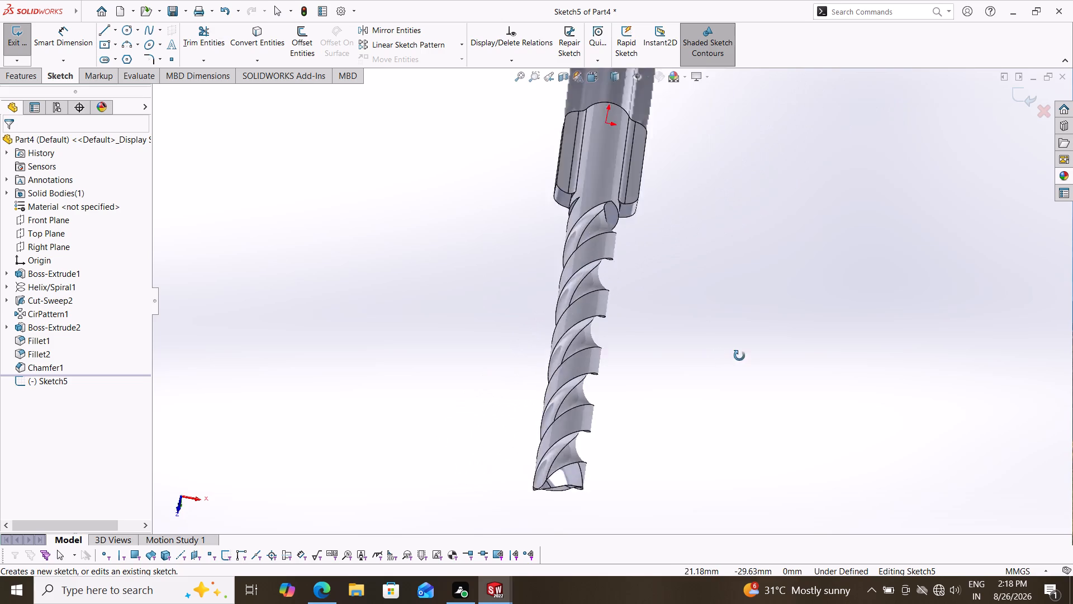
{"action": "middle_click_drag", "start_coordinate": [739, 356], "coordinate": [827, 339]}
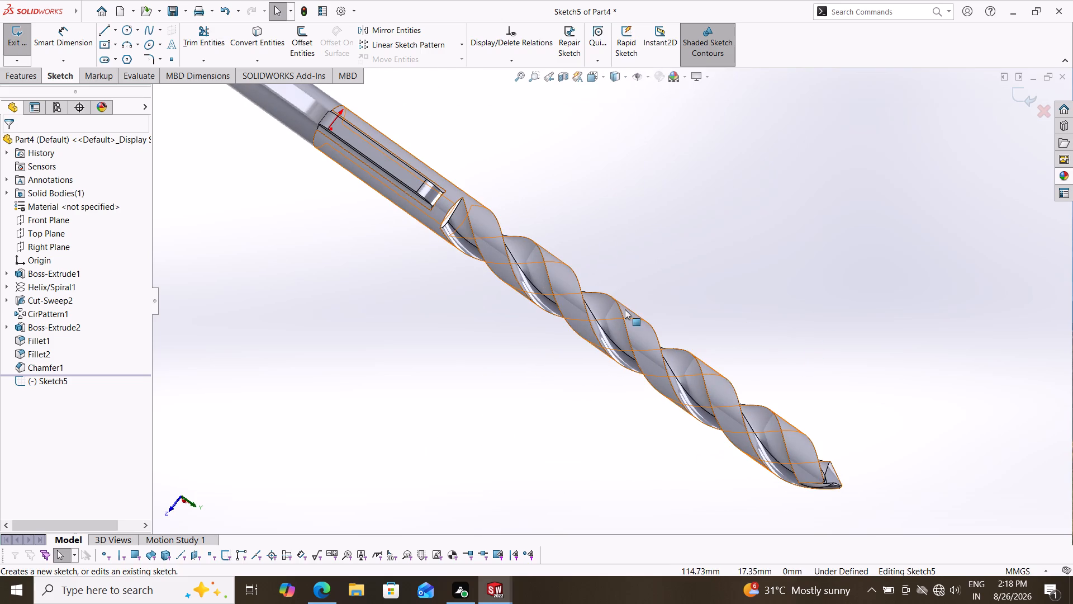
{"action": "middle_click_drag", "start_coordinate": [639, 194], "coordinate": [597, 233]}
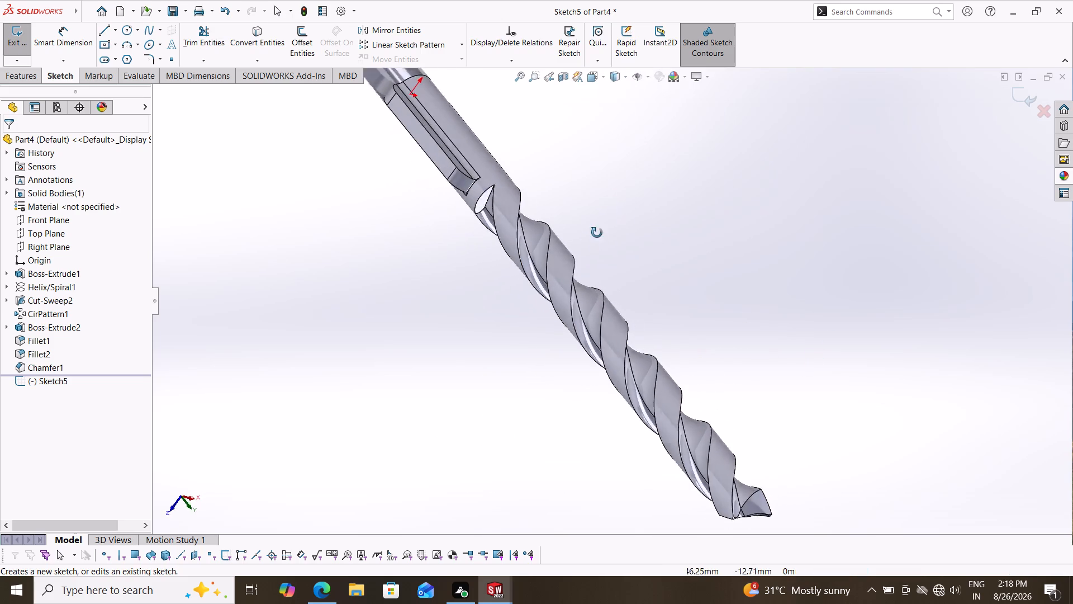
{"action": "middle_click_drag", "start_coordinate": [597, 233], "coordinate": [446, 270]}
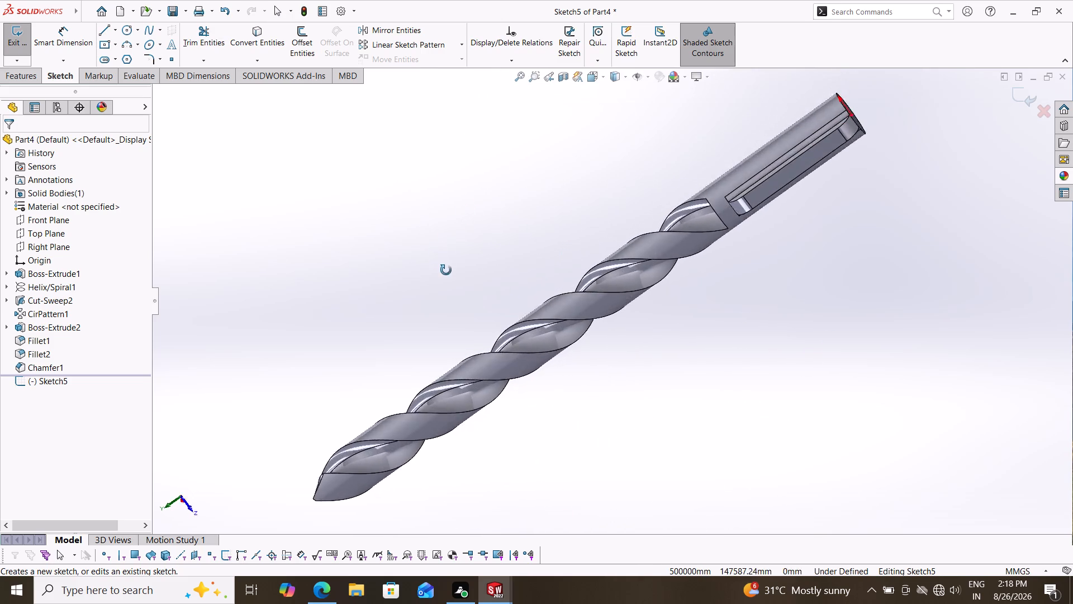
{"action": "middle_click_drag", "start_coordinate": [446, 270], "coordinate": [742, 207]}
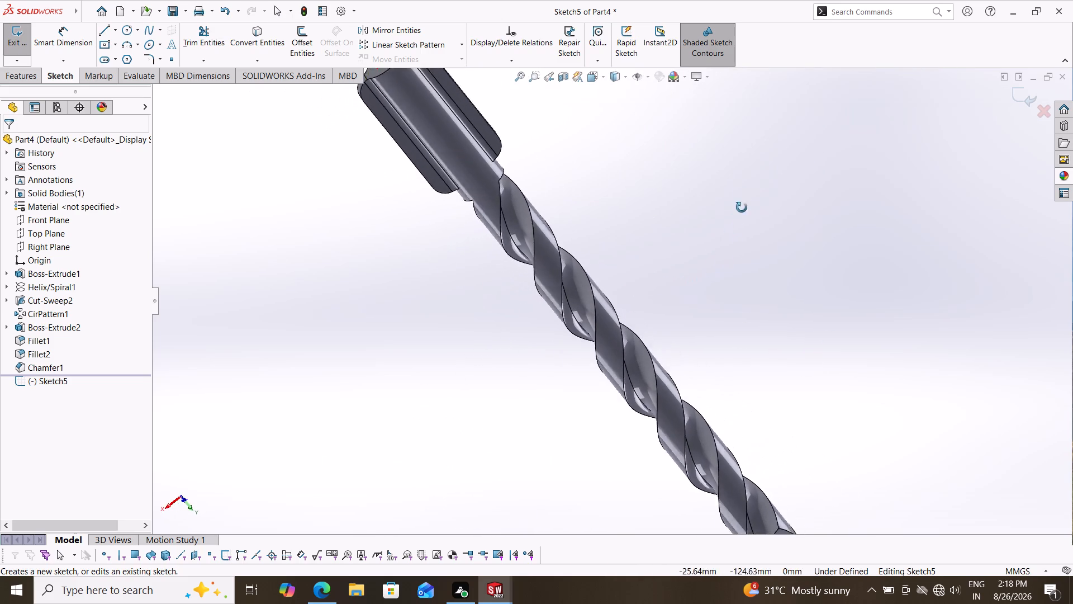
{"action": "middle_click_drag", "start_coordinate": [742, 207], "coordinate": [705, 352]}
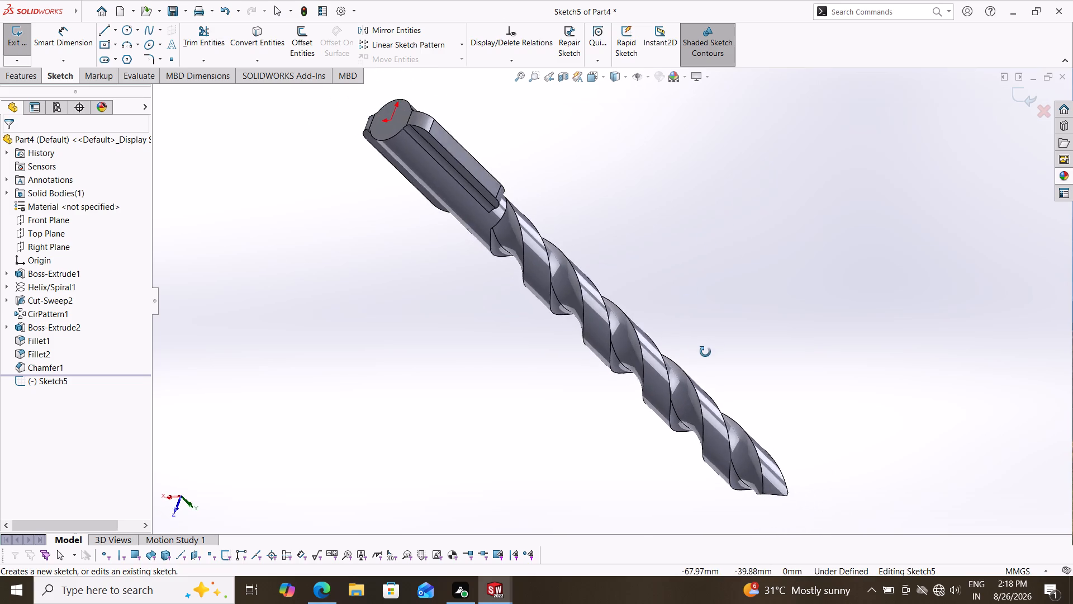
{"action": "middle_click_drag", "start_coordinate": [705, 352], "coordinate": [531, 261]}
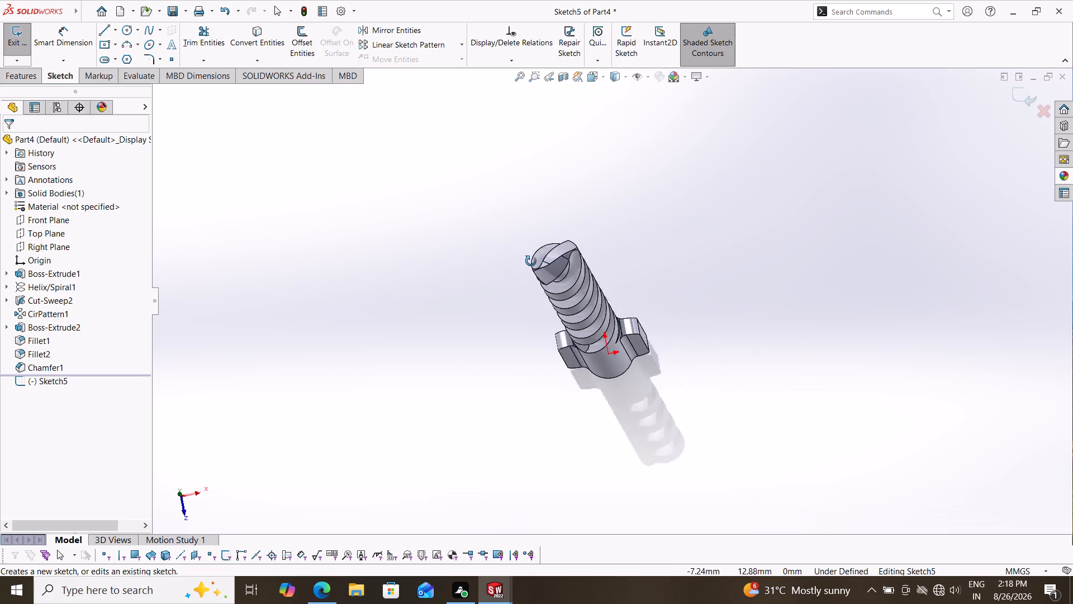
{"action": "middle_click_drag", "start_coordinate": [531, 261], "coordinate": [554, 309]}
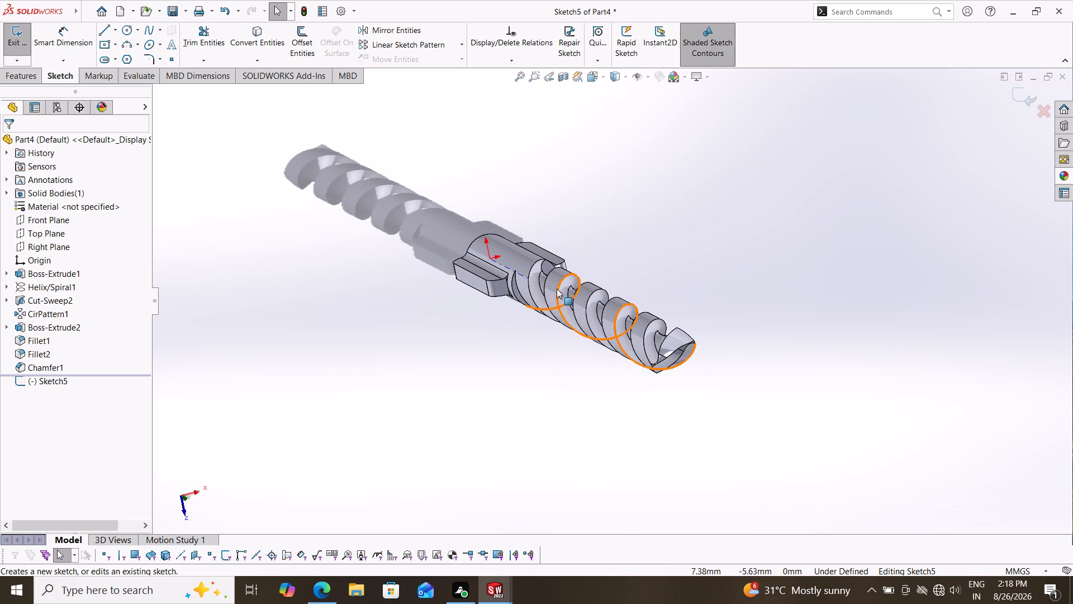
{"action": "left_click", "coordinate": [1023, 89]}
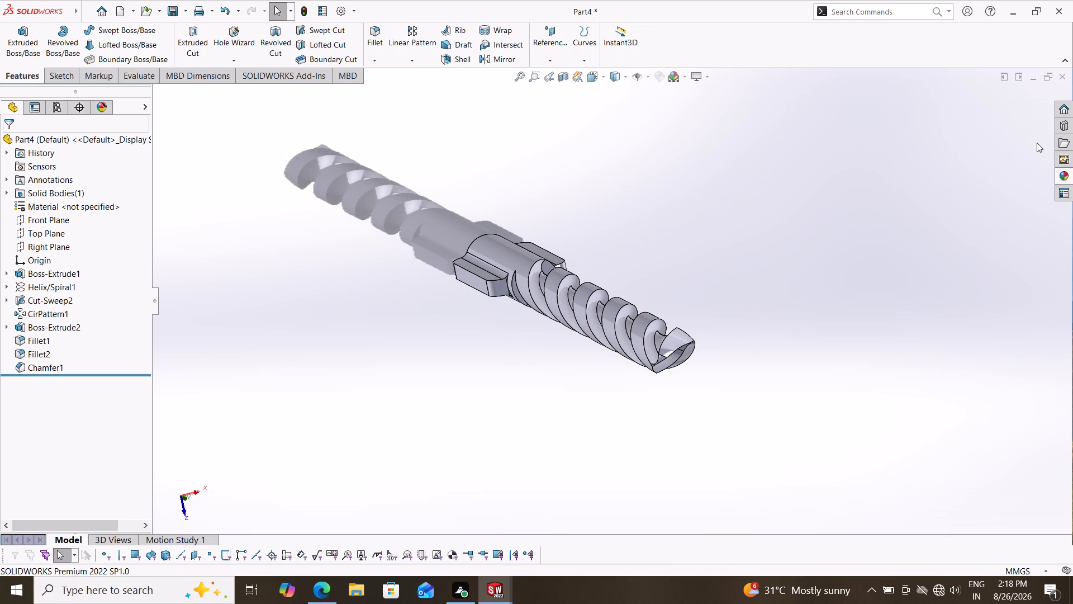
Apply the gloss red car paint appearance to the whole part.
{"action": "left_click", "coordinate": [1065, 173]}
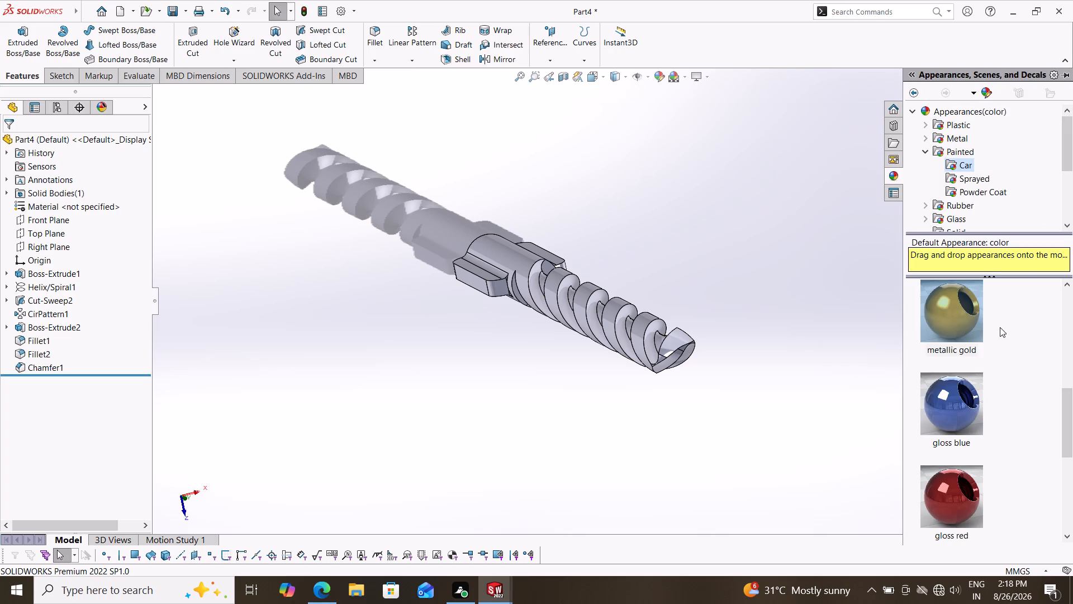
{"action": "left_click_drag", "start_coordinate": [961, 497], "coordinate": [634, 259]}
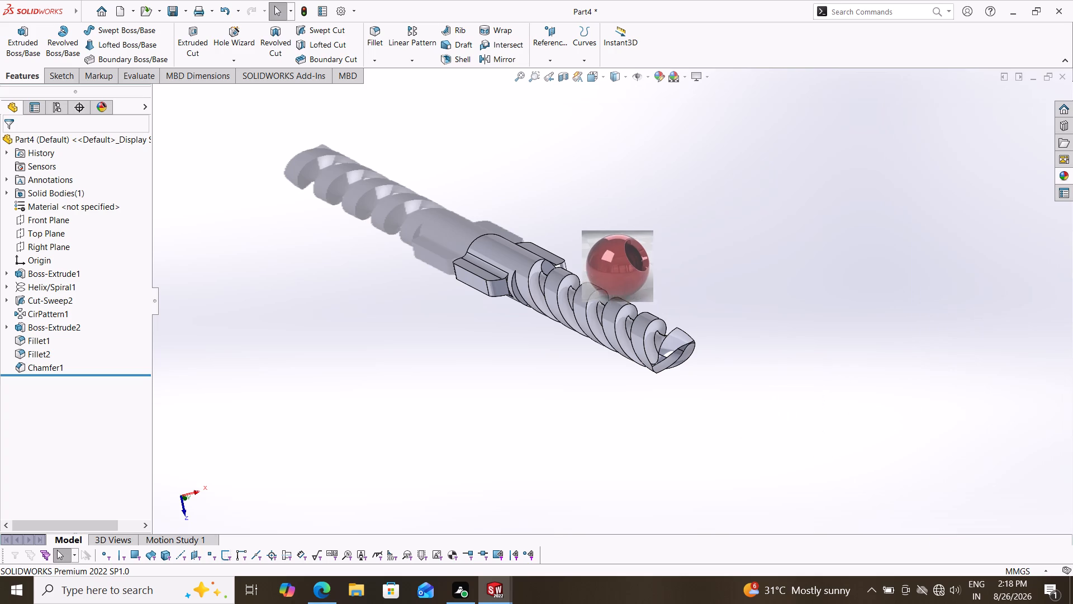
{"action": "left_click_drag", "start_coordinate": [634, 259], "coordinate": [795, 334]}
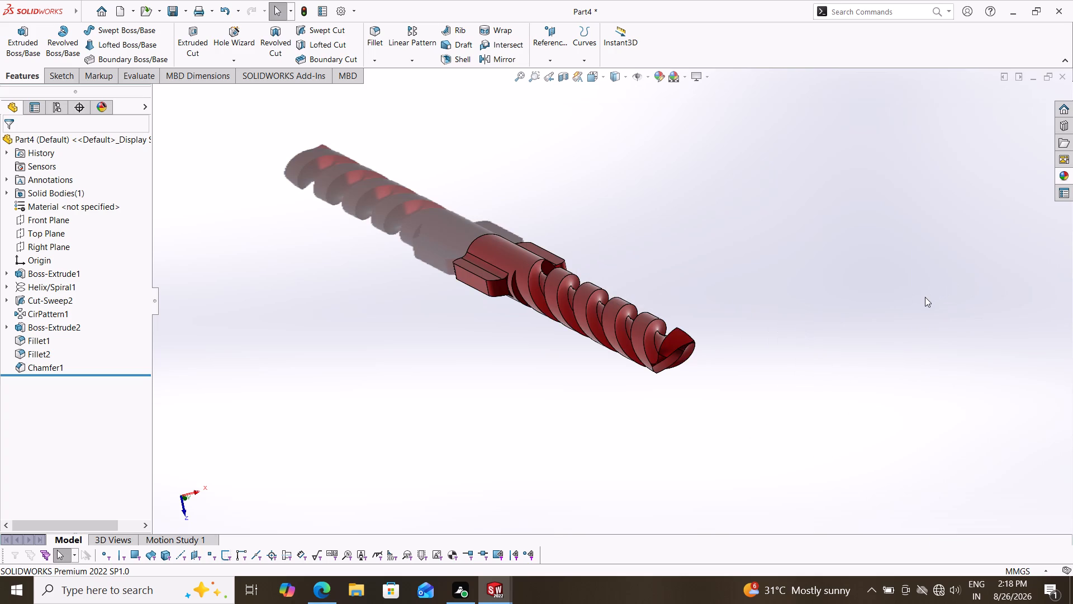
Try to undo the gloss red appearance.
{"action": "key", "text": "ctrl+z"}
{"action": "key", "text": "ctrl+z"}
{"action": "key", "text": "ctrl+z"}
Apply the metallic warm grey car paint appearance to the whole part.
{"action": "left_click", "coordinate": [1063, 175]}
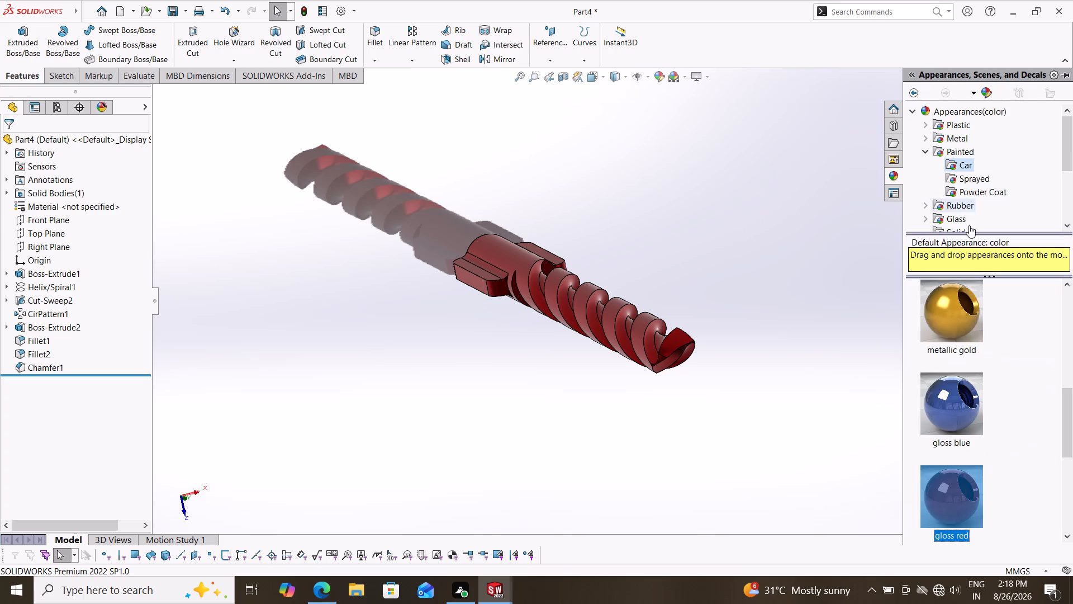
{"action": "scroll", "coordinate": [982, 352], "scroll_direction": "down", "scroll_amount": 2}
{"action": "scroll", "coordinate": [982, 353], "scroll_direction": "up", "scroll_amount": 3}
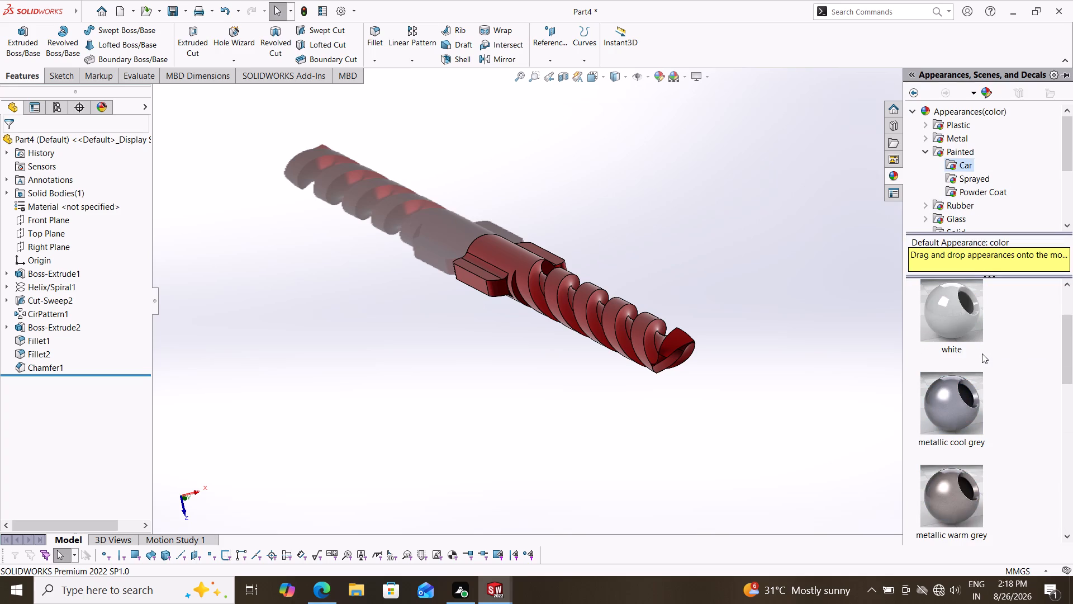
{"action": "left_click_drag", "start_coordinate": [965, 513], "coordinate": [647, 343]}
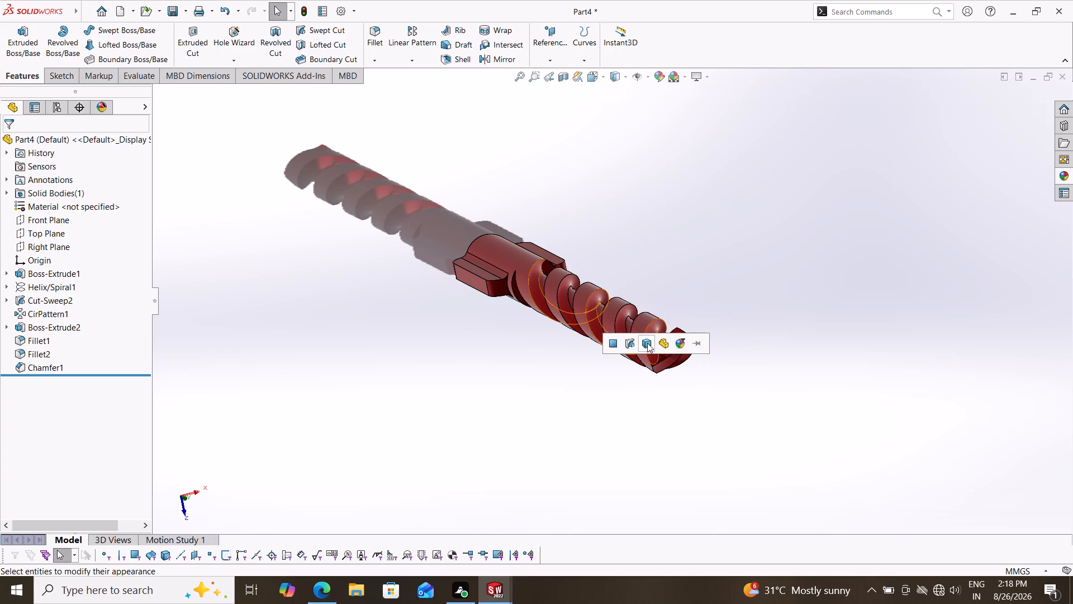
{"action": "left_click", "coordinate": [661, 339]}
Examine the grey-painted drill's flutes, shank tabs and tip from several sides.
{"action": "scroll", "coordinate": [710, 272], "scroll_direction": "up", "scroll_amount": 1}
{"action": "middle_click_drag", "start_coordinate": [710, 272], "coordinate": [704, 276]}
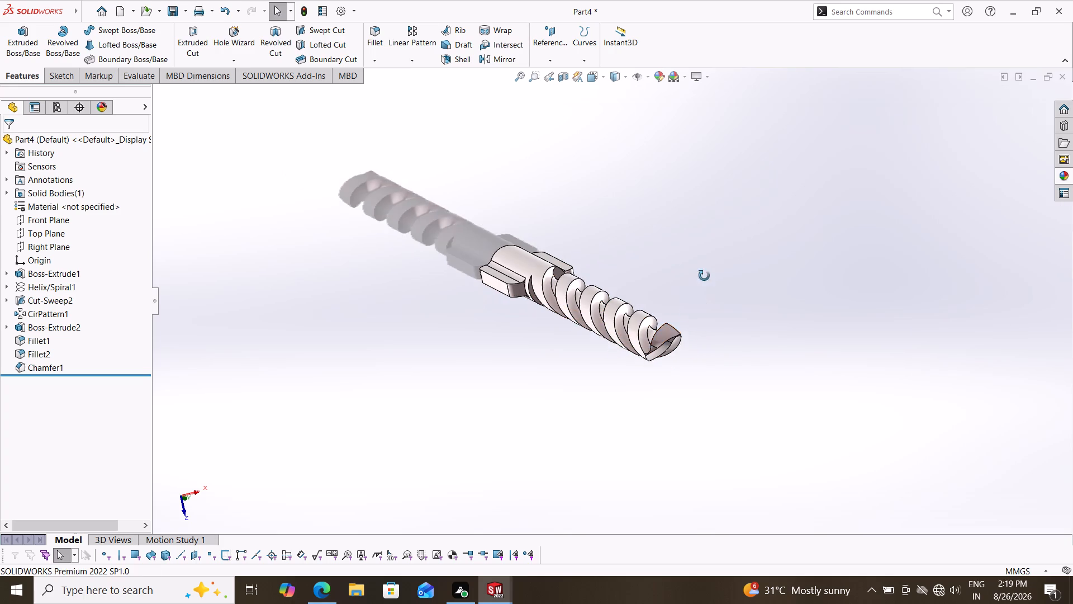
{"action": "middle_click_drag", "start_coordinate": [704, 276], "coordinate": [606, 243]}
{"action": "scroll", "coordinate": [616, 247], "scroll_direction": "down", "scroll_amount": 1}
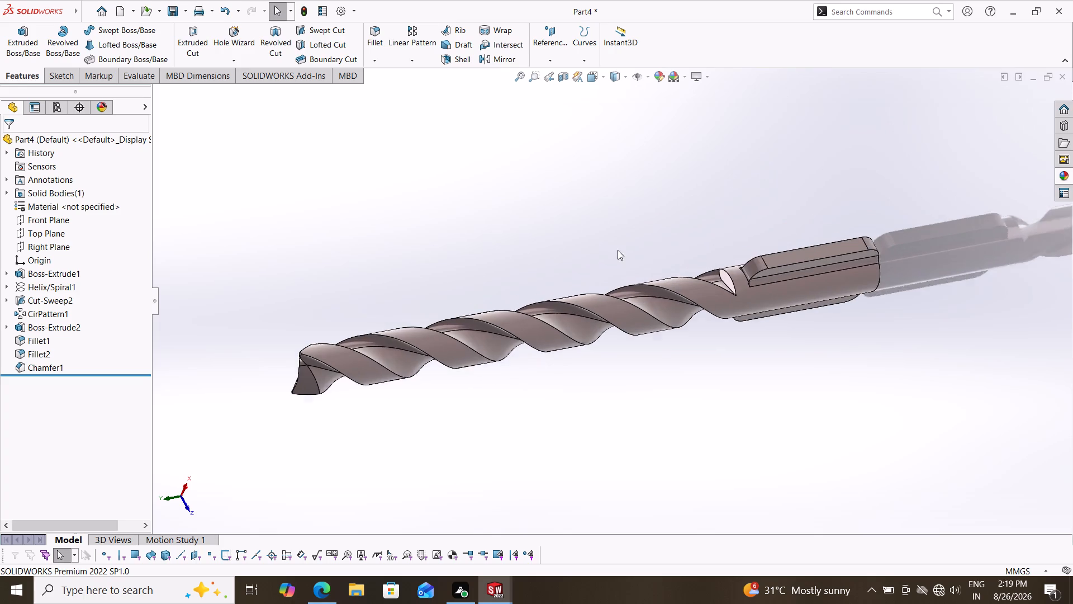
{"action": "scroll", "coordinate": [618, 250], "scroll_direction": "down", "scroll_amount": 1}
{"action": "middle_click_drag", "start_coordinate": [604, 226], "coordinate": [737, 228]}
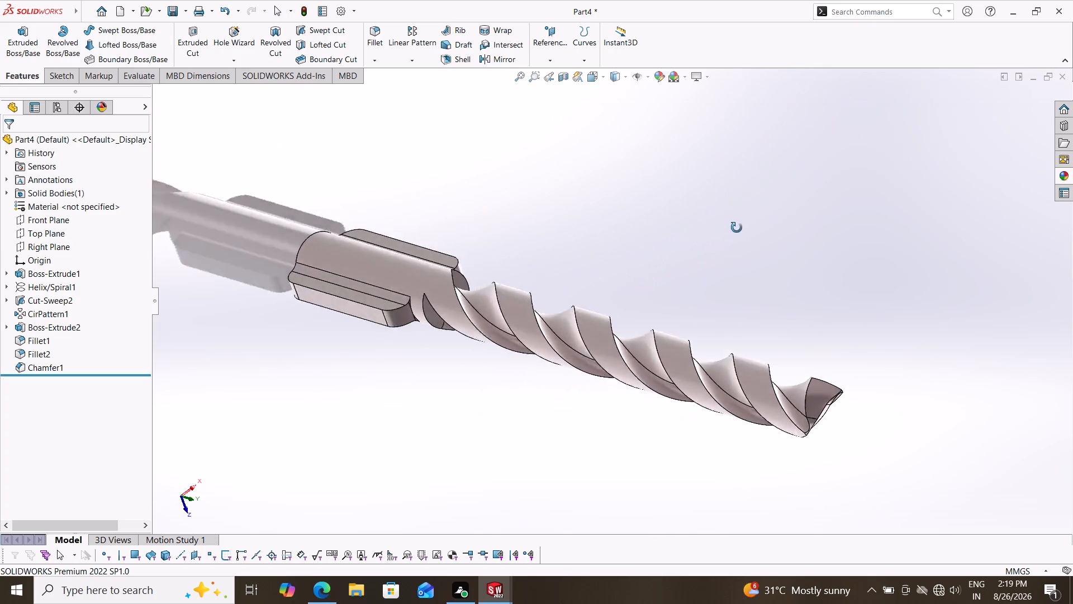
{"action": "middle_click_drag", "start_coordinate": [737, 228], "coordinate": [767, 159]}
{"action": "scroll", "coordinate": [727, 239], "scroll_direction": "down", "scroll_amount": 1}
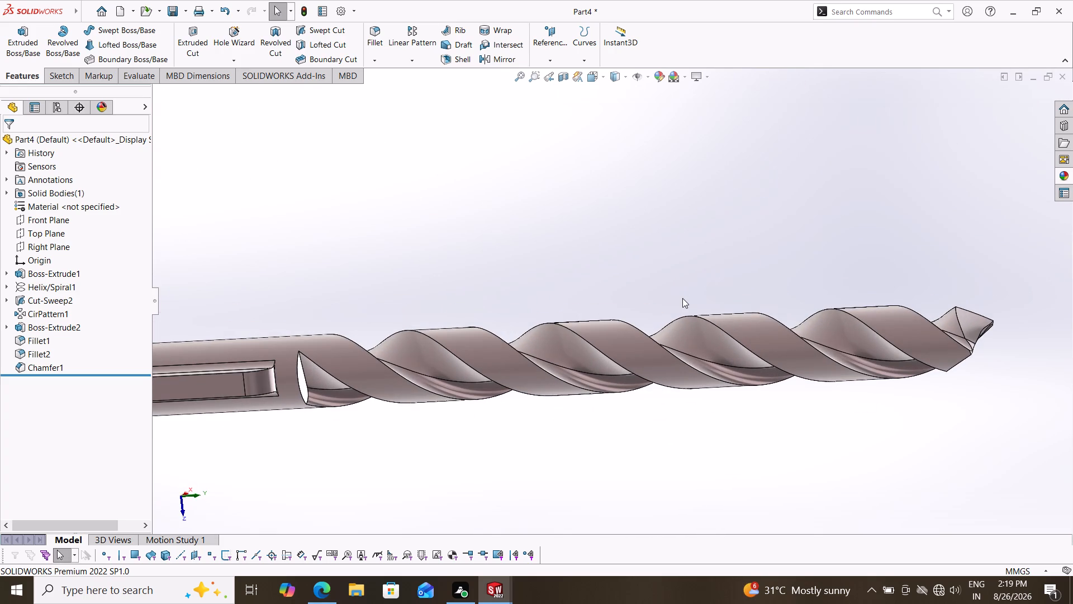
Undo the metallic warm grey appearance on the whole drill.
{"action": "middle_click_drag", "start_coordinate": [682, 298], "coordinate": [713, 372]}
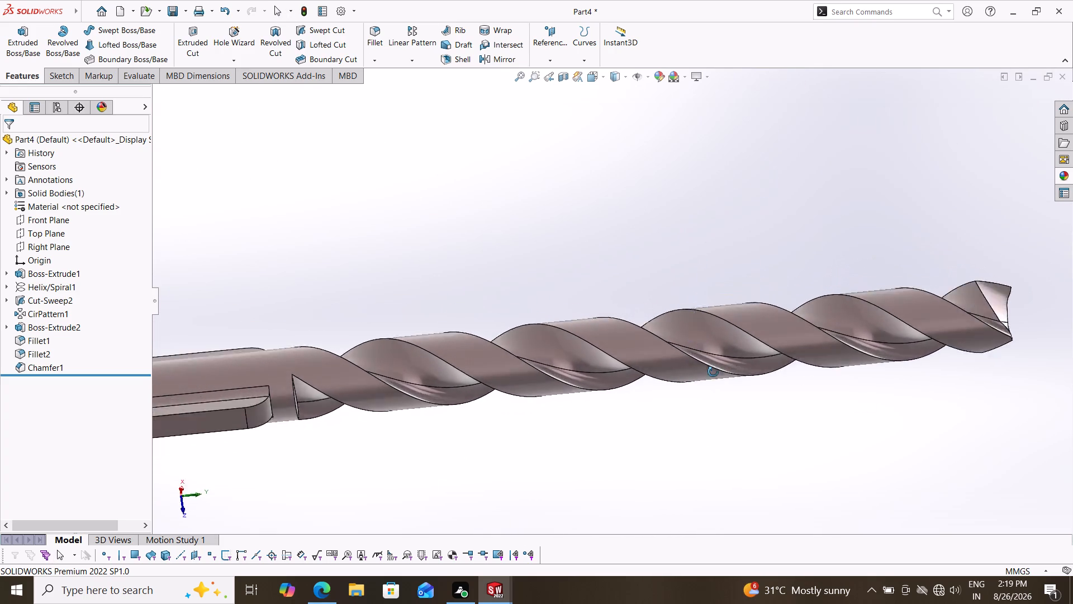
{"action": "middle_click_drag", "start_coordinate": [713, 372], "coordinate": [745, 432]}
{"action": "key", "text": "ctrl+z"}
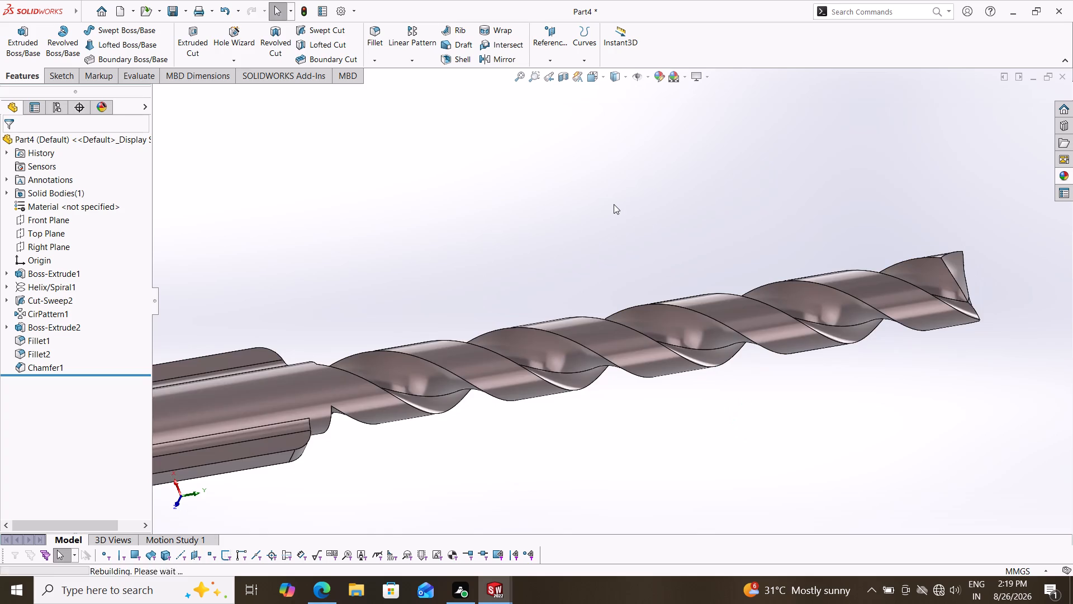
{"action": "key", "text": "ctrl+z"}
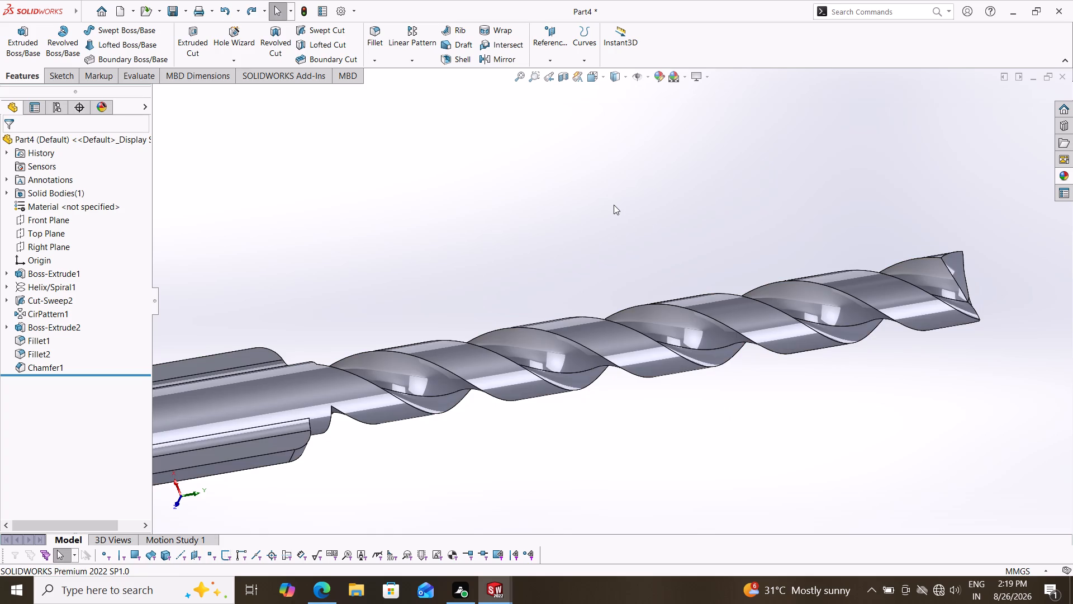
Apply the metallic warm grey car paint appearance to the whole part again.
{"action": "left_click", "coordinate": [1067, 176]}
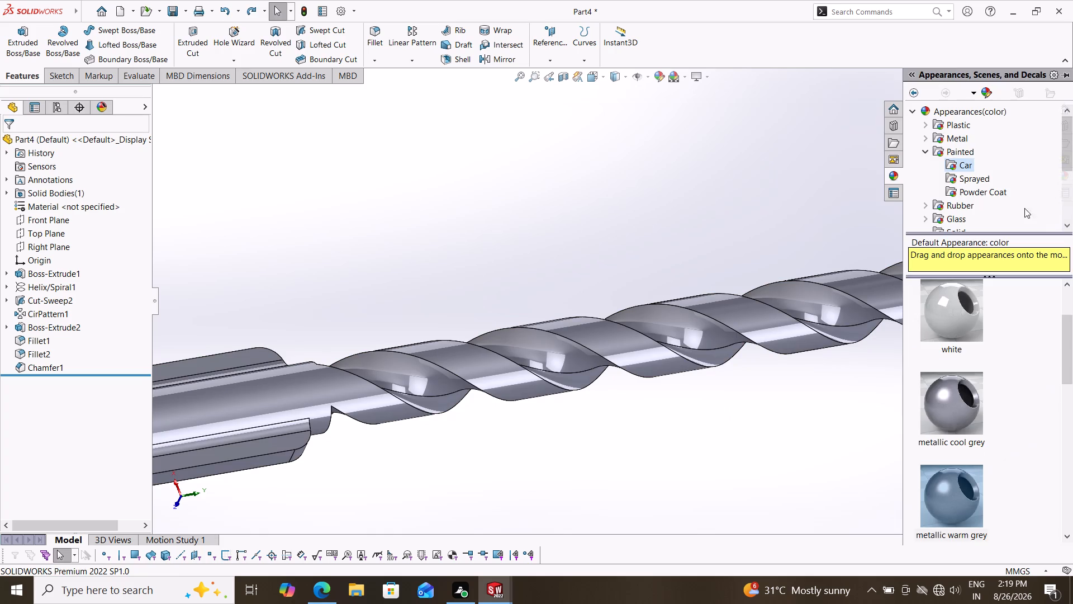
{"action": "left_click_drag", "start_coordinate": [958, 507], "coordinate": [719, 340]}
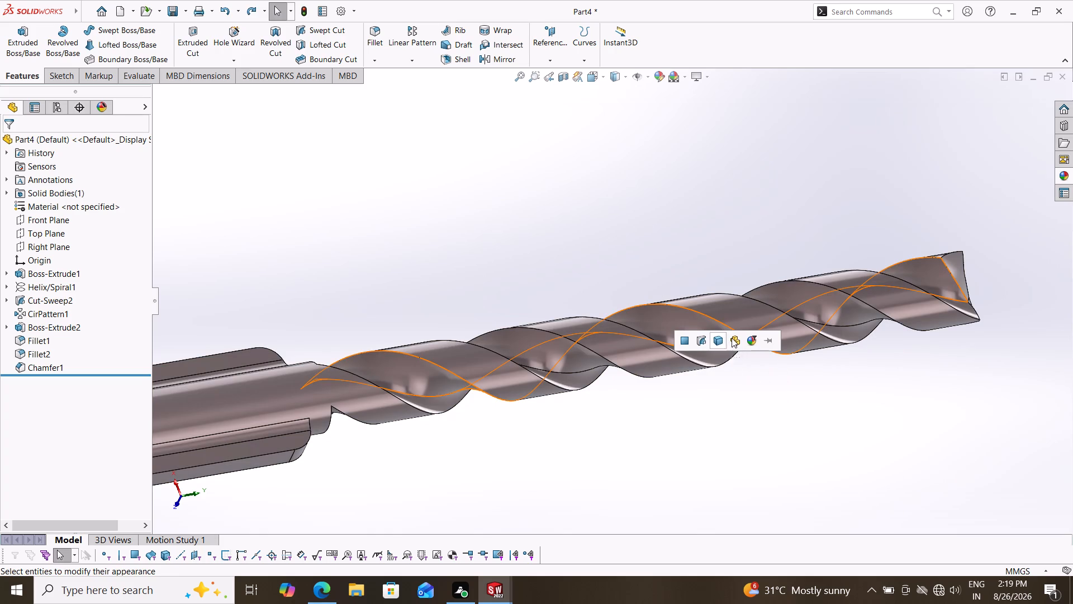
{"action": "left_click", "coordinate": [735, 336]}
Examine the painted drill's shank, tabs, helical flutes and tip from several sides.
{"action": "middle_click_drag", "start_coordinate": [761, 191], "coordinate": [918, 218]}
{"action": "scroll", "coordinate": [828, 276], "scroll_direction": "down", "scroll_amount": 3}
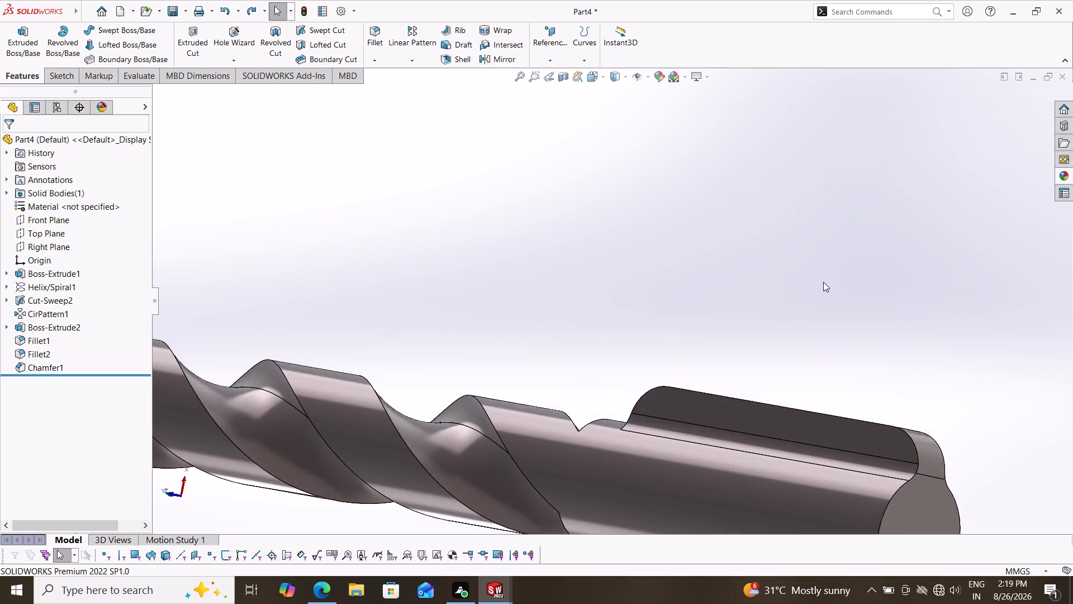
{"action": "scroll", "coordinate": [810, 287], "scroll_direction": "up", "scroll_amount": 4}
{"action": "middle_click_drag", "start_coordinate": [802, 284], "coordinate": [799, 192]}
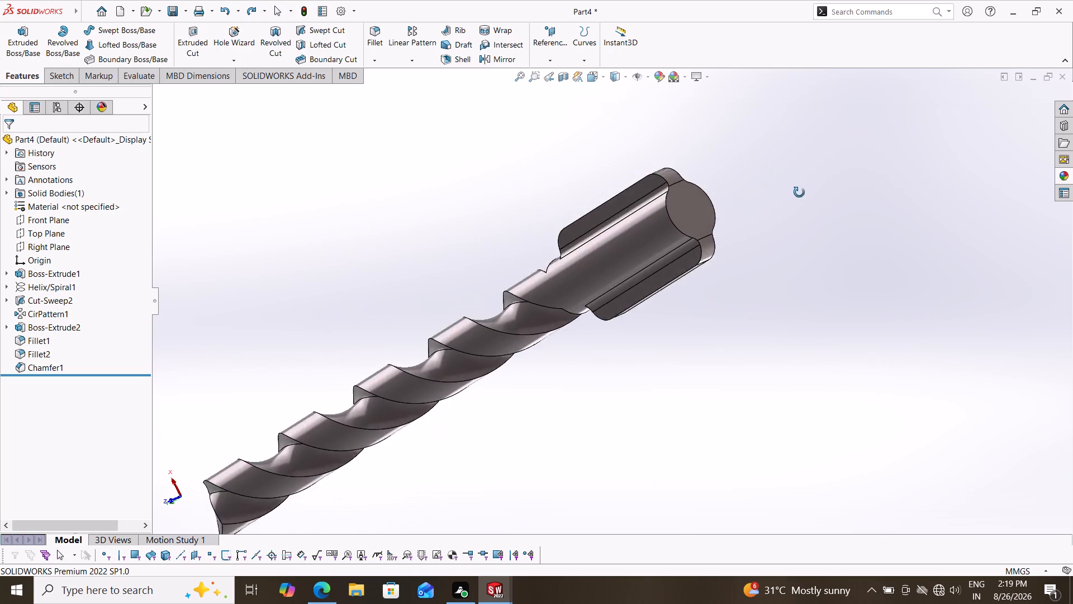
{"action": "middle_click_drag", "start_coordinate": [799, 192], "coordinate": [805, 213]}
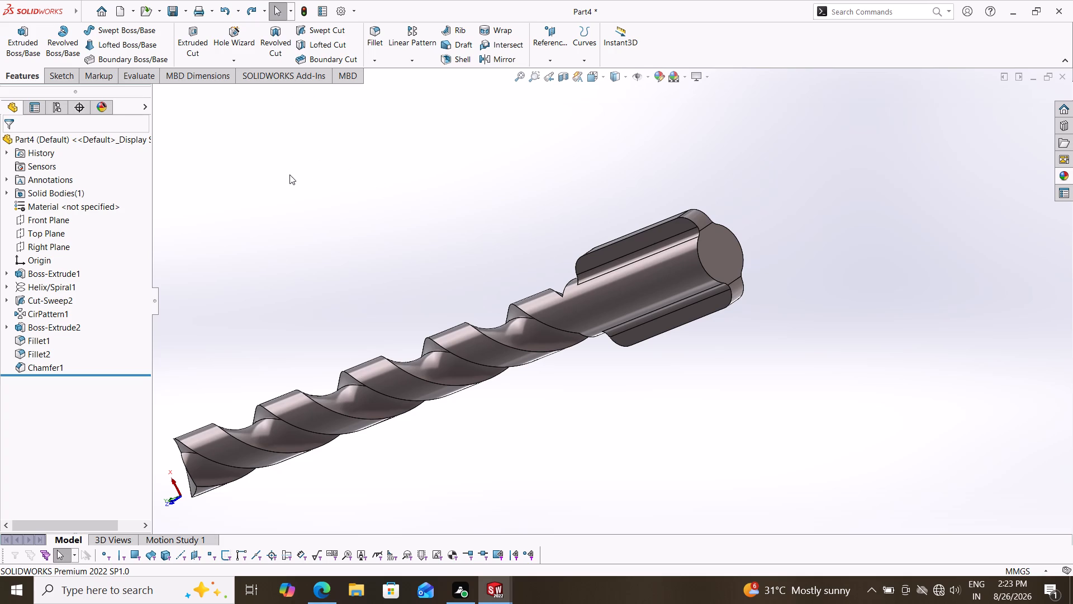
{"action": "middle_click_drag", "start_coordinate": [369, 257], "coordinate": [447, 295]}
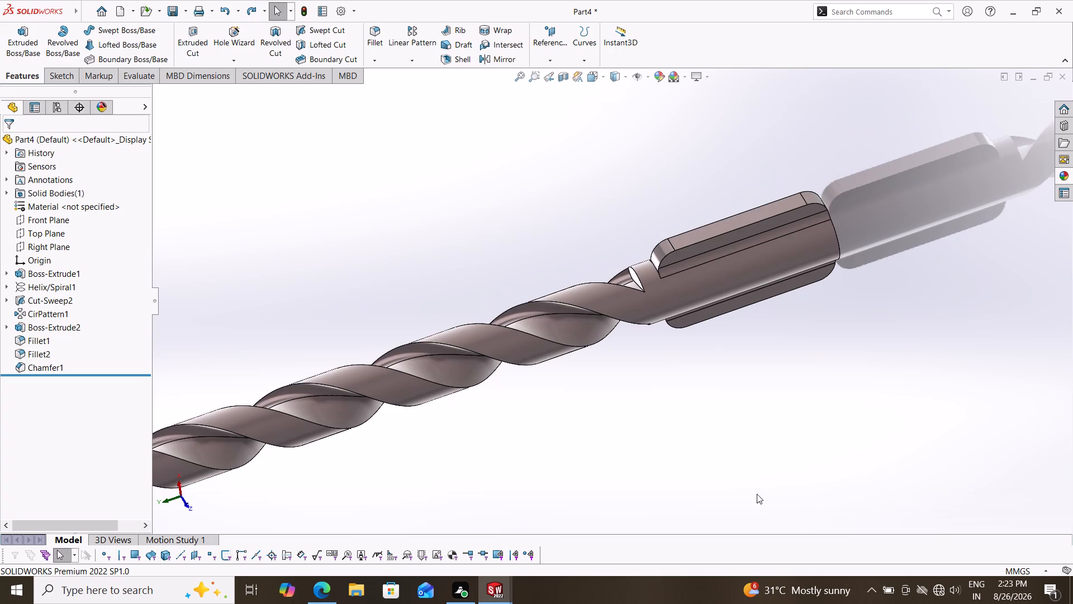
{"action": "left_click", "coordinate": [887, 593]}
{"action": "left_click", "coordinate": [887, 593]}
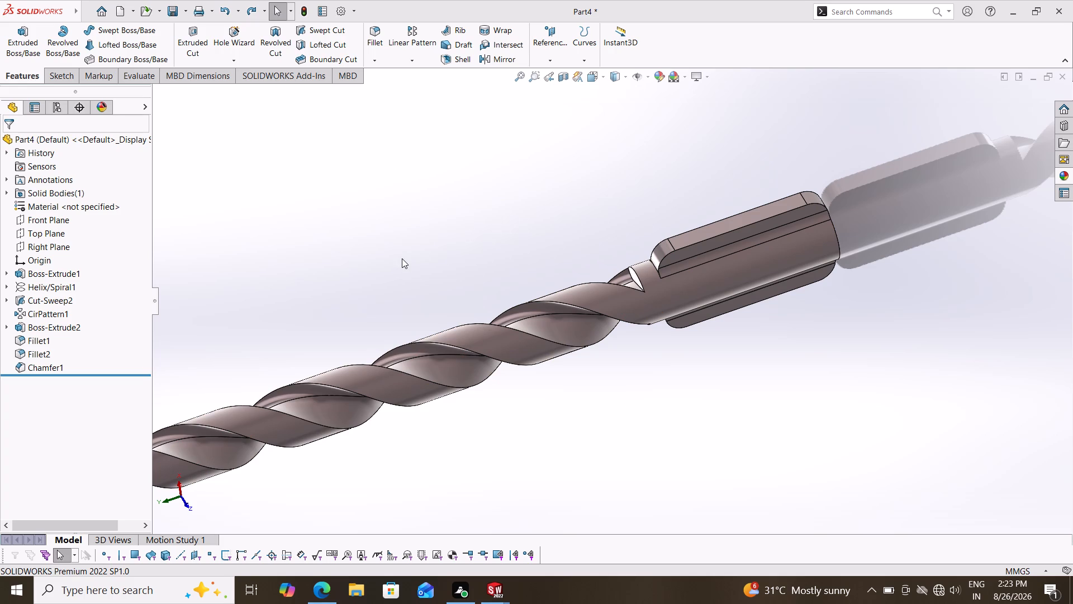
{"action": "scroll", "coordinate": [402, 258], "scroll_direction": "down", "scroll_amount": 3}
{"action": "scroll", "coordinate": [408, 257], "scroll_direction": "up", "scroll_amount": 4}
{"action": "middle_click_drag", "start_coordinate": [415, 244], "coordinate": [471, 278]}
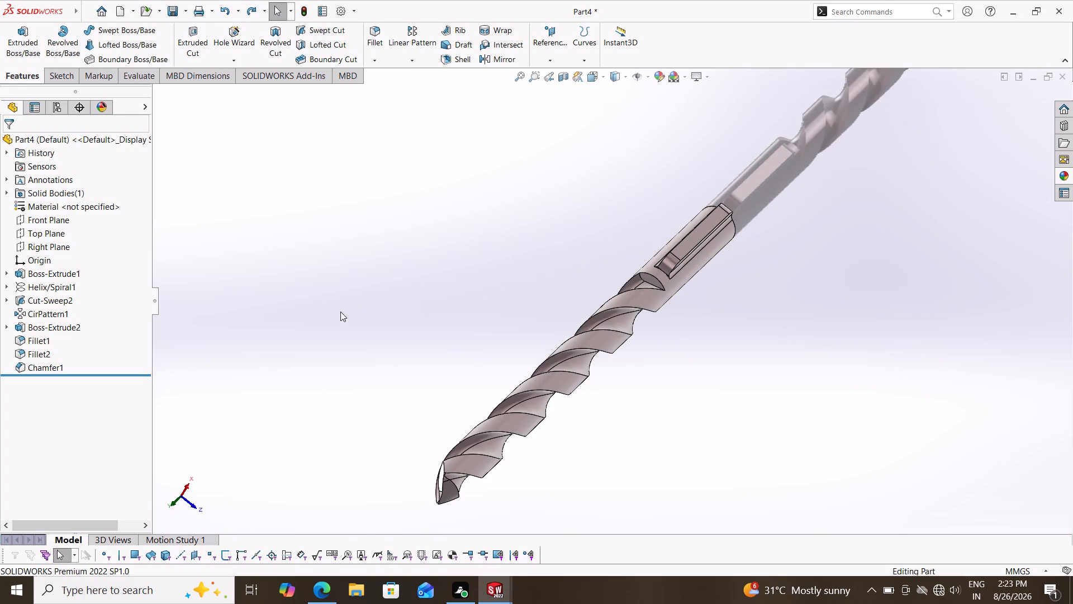
{"action": "scroll", "coordinate": [564, 290], "scroll_direction": "down", "scroll_amount": 1}
{"action": "middle_click_drag", "start_coordinate": [567, 290], "coordinate": [799, 305]}
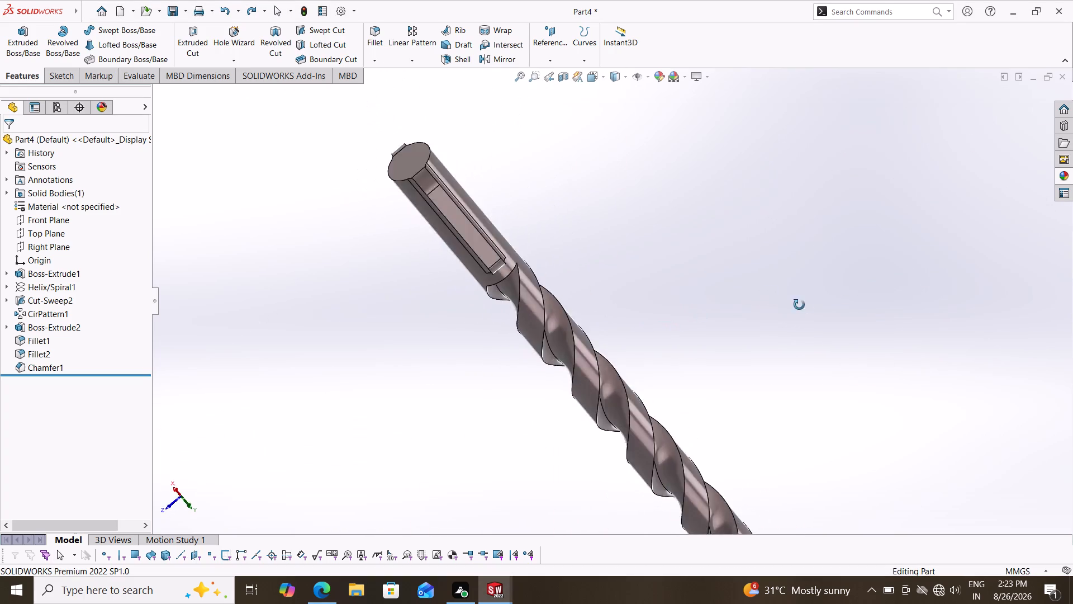
{"action": "middle_click_drag", "start_coordinate": [799, 305], "coordinate": [694, 329]}
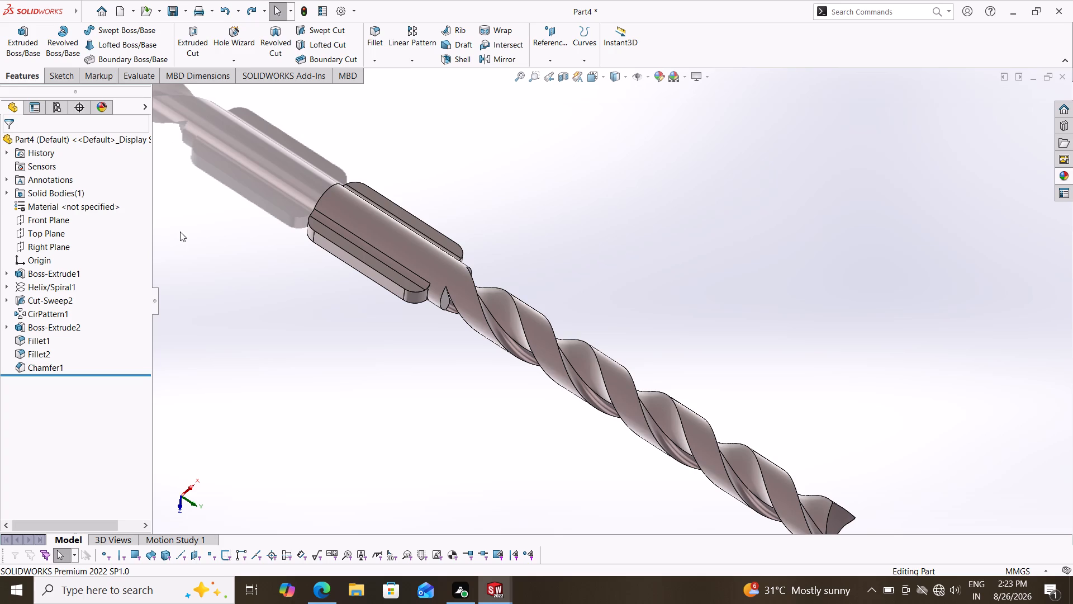
Save the part in the Documents folder under the name drill bit.
{"action": "left_click", "coordinate": [183, 7]}
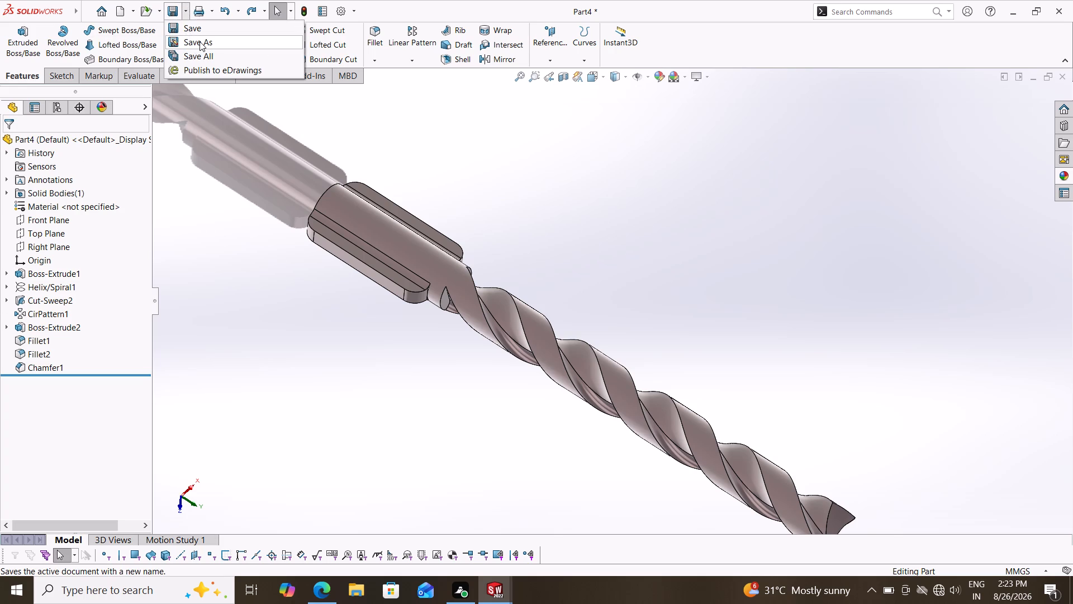
{"action": "left_click", "coordinate": [200, 41]}
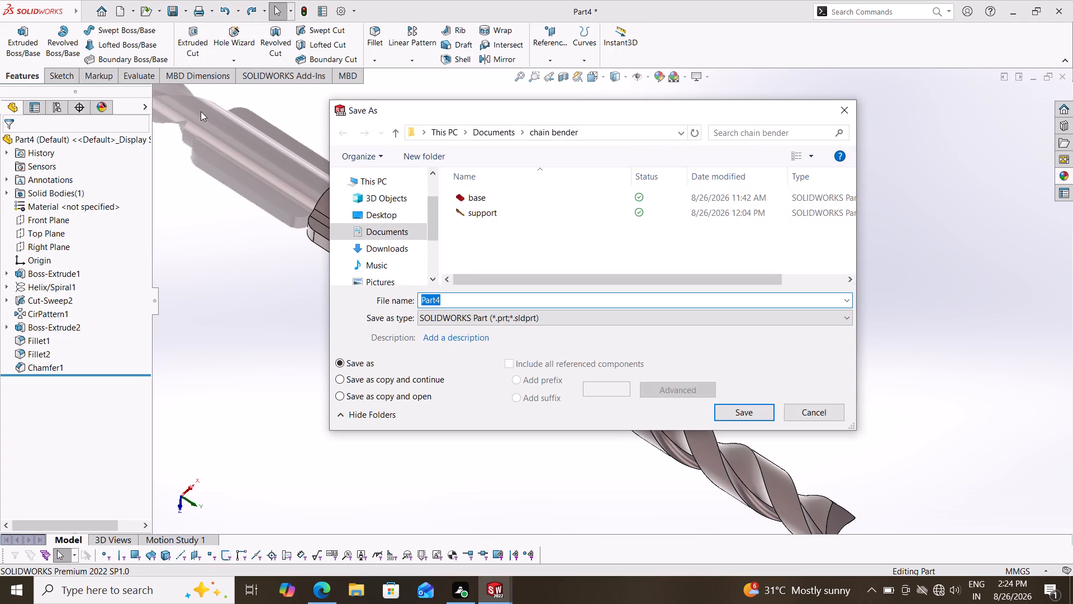
{"action": "left_click", "coordinate": [395, 133]}
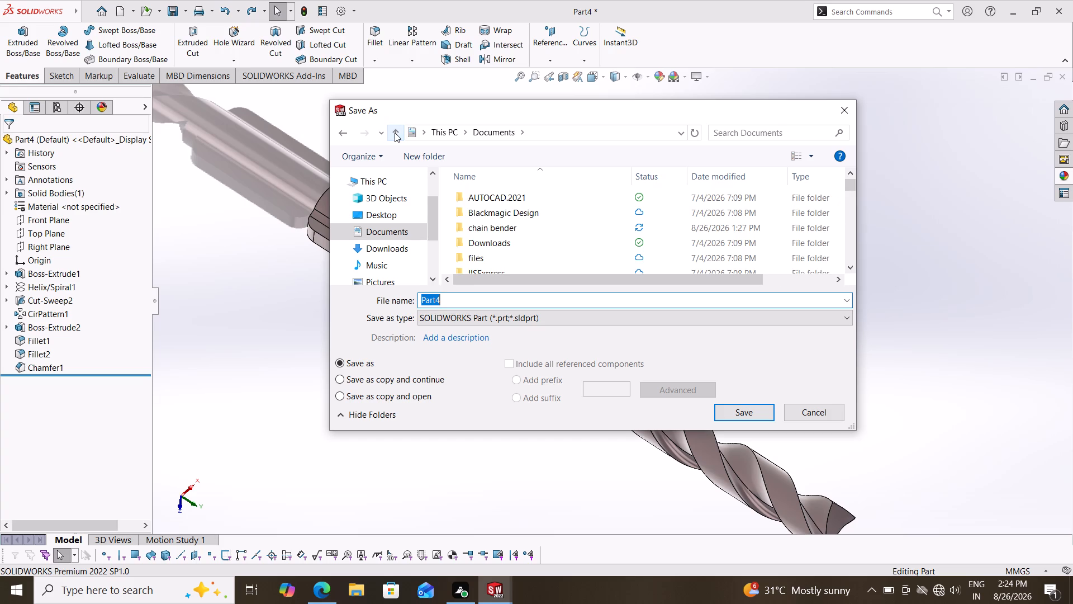
{"action": "type", "text": "dr"}
{"action": "type", "text": "ill"}
{"action": "key", "text": "space"}
{"action": "type", "text": "bit"}
{"action": "key", "text": "Return"}
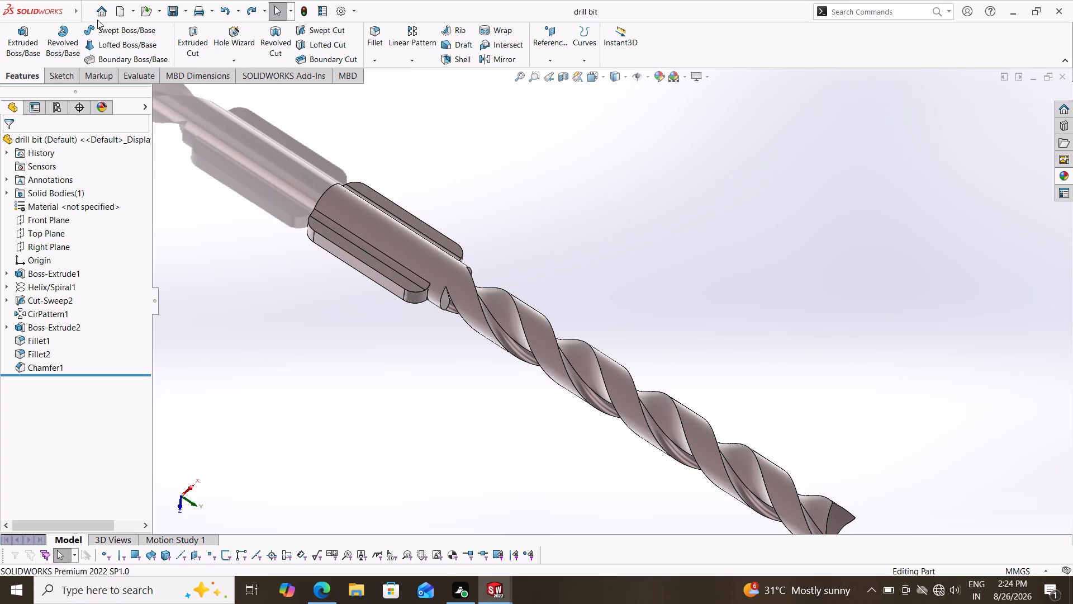
Save a copy of the drill bit as an Adobe PDF file in the Documents folder.
{"action": "left_click", "coordinate": [183, 11]}
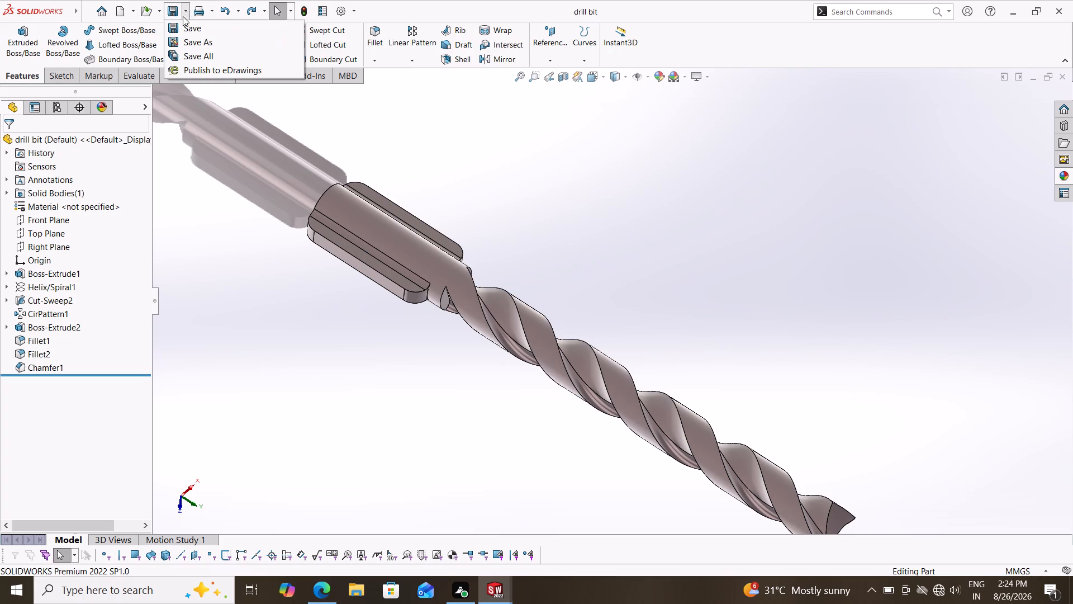
{"action": "left_click", "coordinate": [188, 39]}
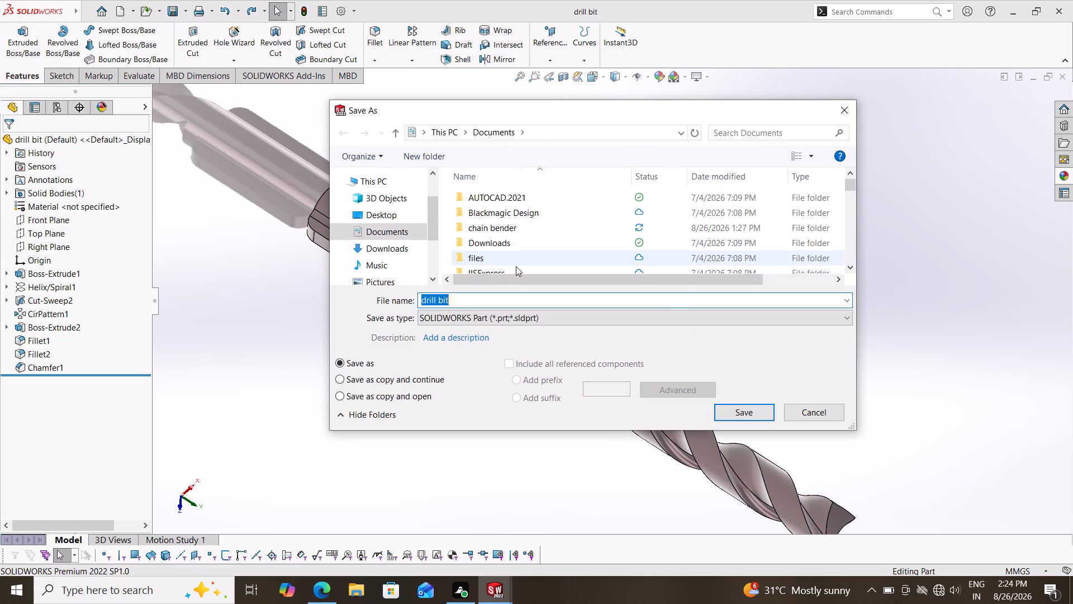
{"action": "left_click", "coordinate": [516, 317]}
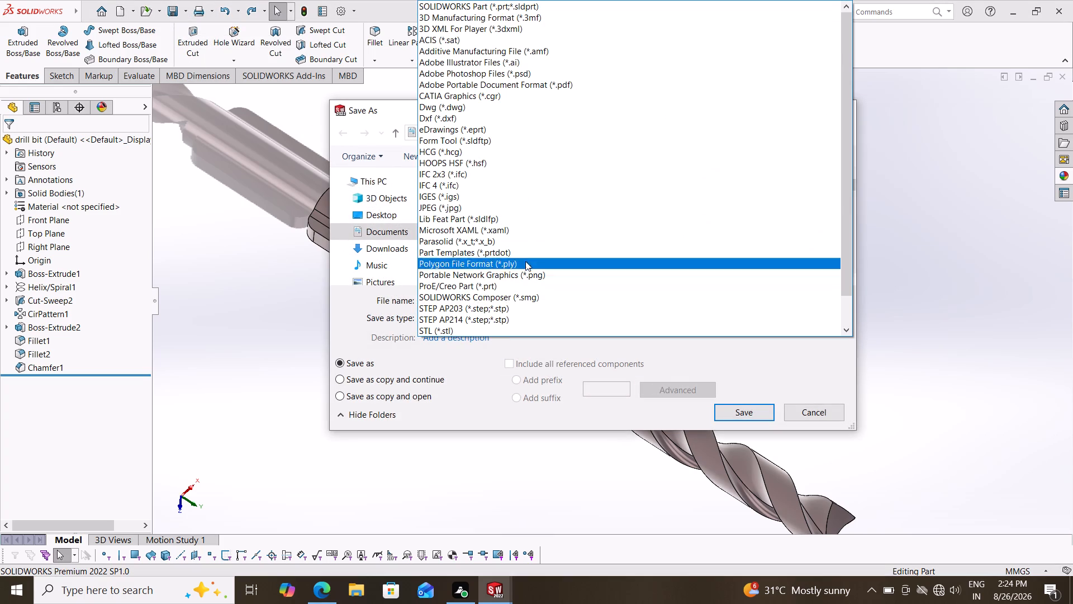
{"action": "left_click", "coordinate": [563, 85]}
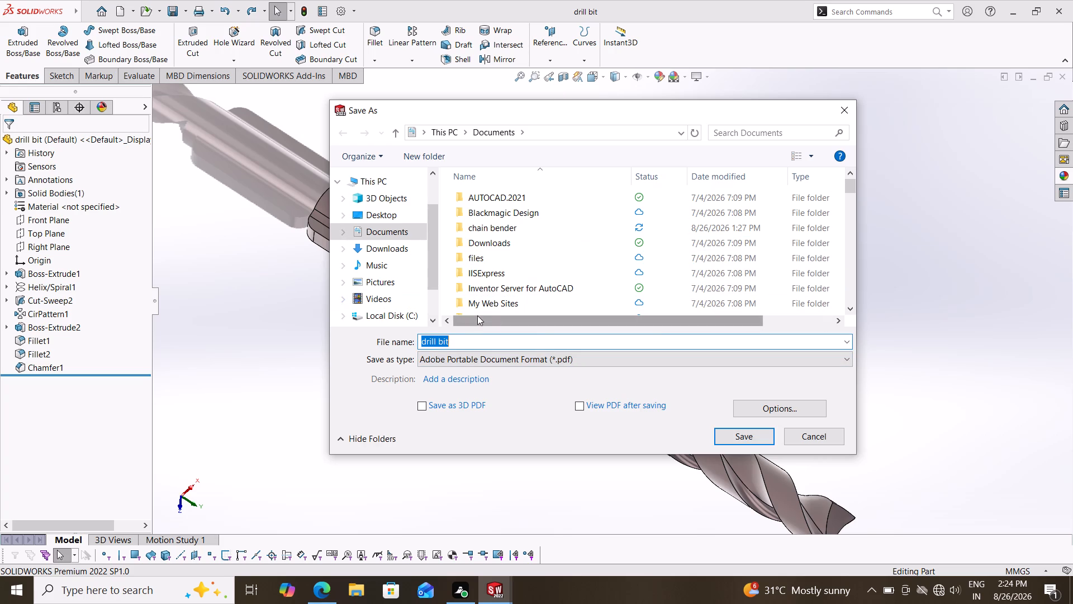
{"action": "left_click", "coordinate": [726, 430]}
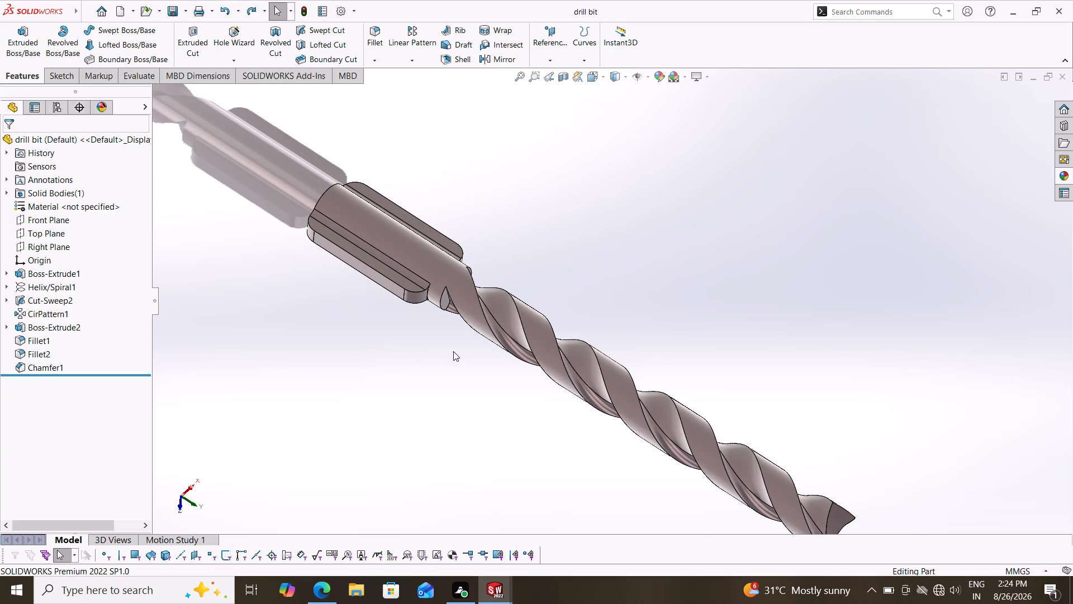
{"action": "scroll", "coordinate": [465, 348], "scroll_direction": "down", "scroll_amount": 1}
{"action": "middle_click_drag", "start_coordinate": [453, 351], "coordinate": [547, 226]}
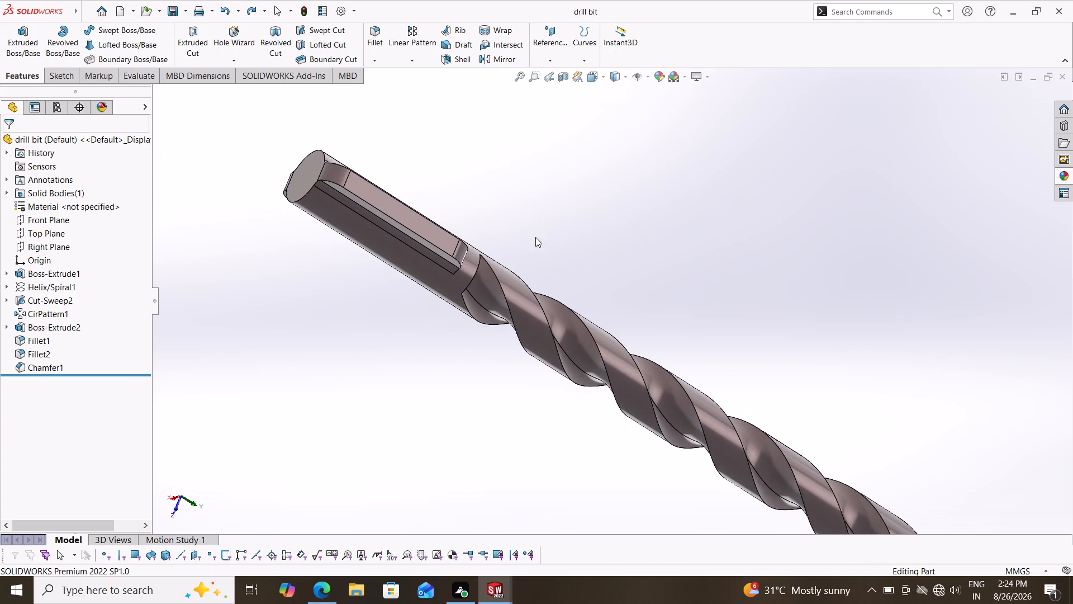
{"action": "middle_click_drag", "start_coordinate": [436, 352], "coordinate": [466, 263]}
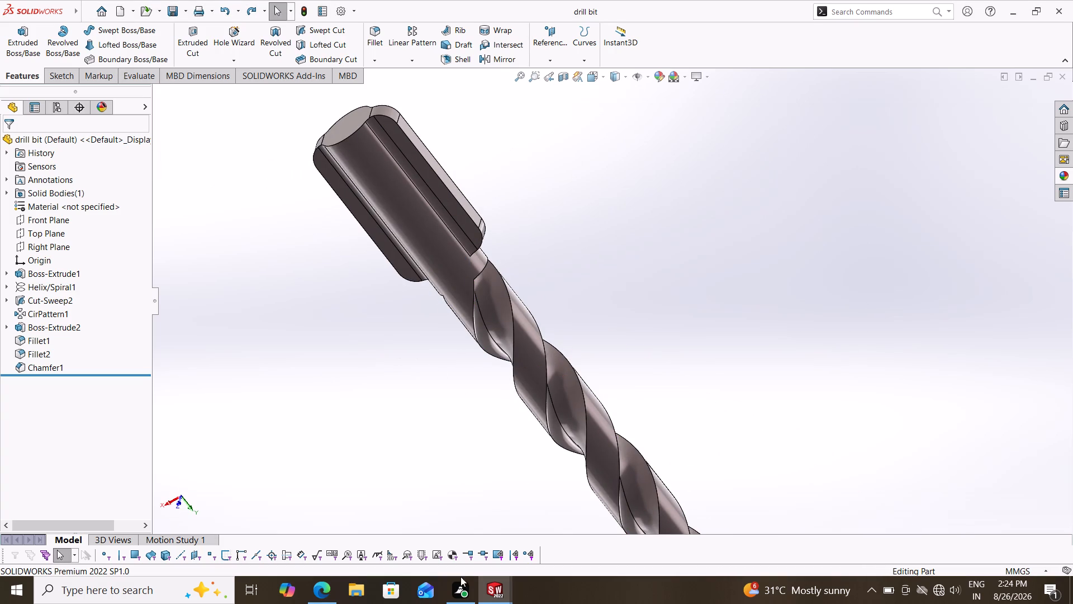